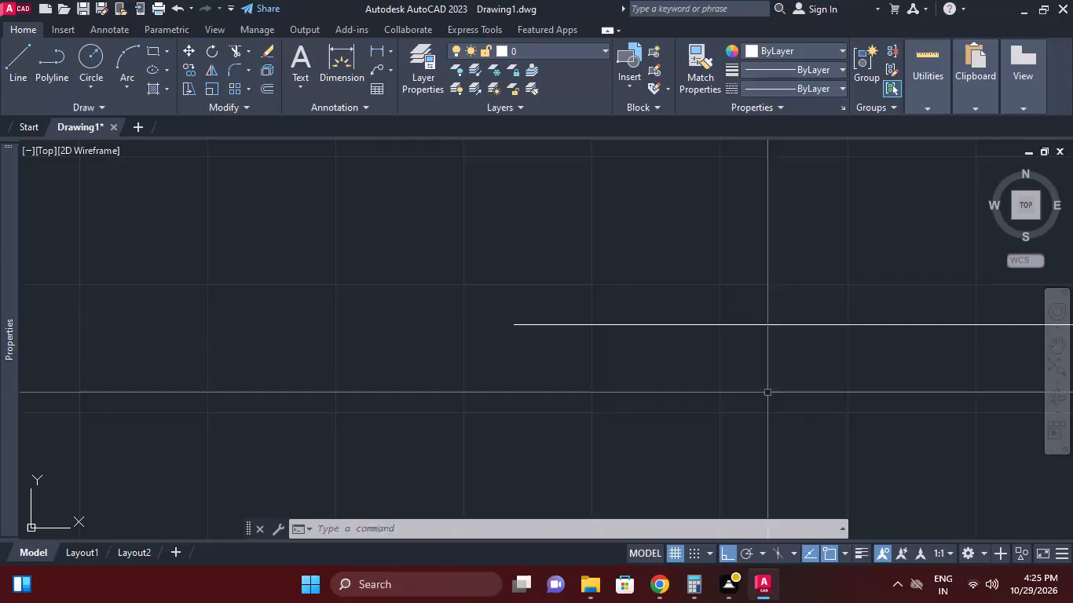
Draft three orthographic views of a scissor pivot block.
Erase the existing horizontal line from the drawing.
drag(768, 392, 759, 366)
click(720, 283)
right_click(720, 283)
click(806, 260)
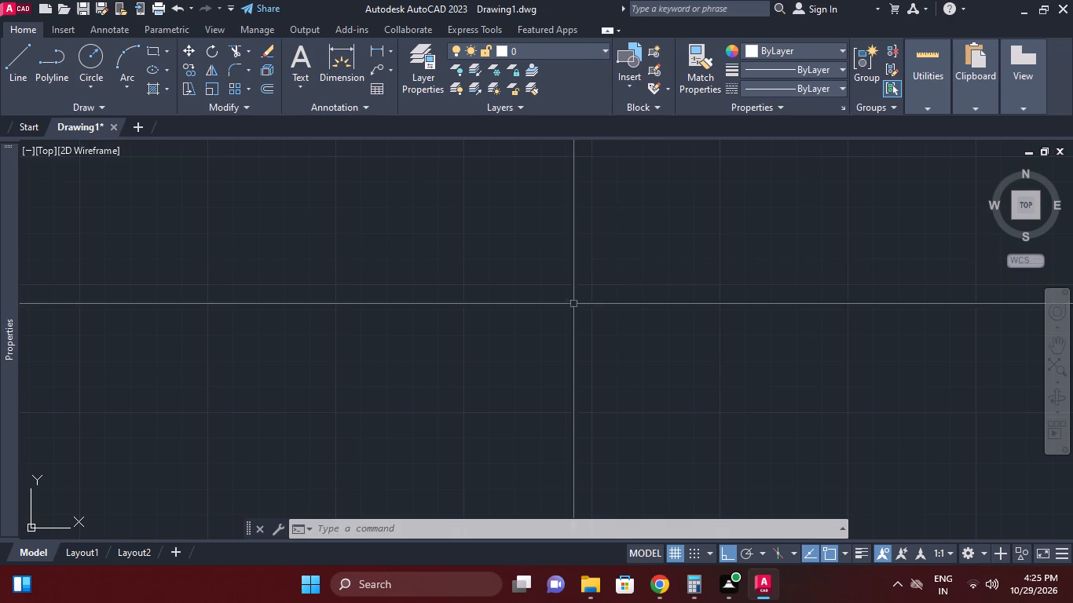
key(semicolon)
key(Escape)
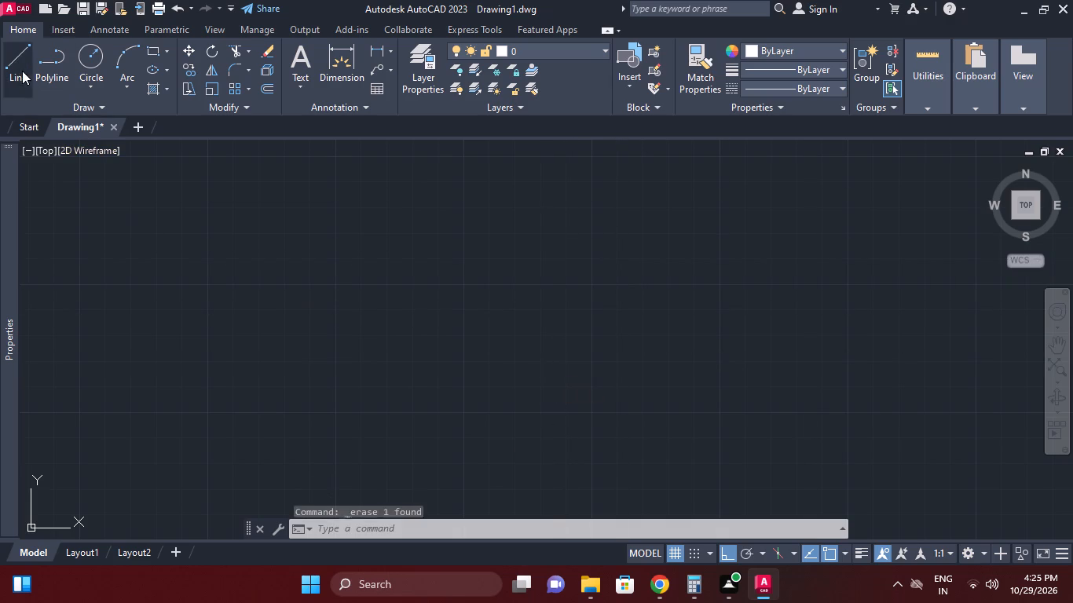
Draw connected lines for the base: 190 horizontally to the right, 40 up, and 45 back to the left.
click(22, 71)
click(485, 420)
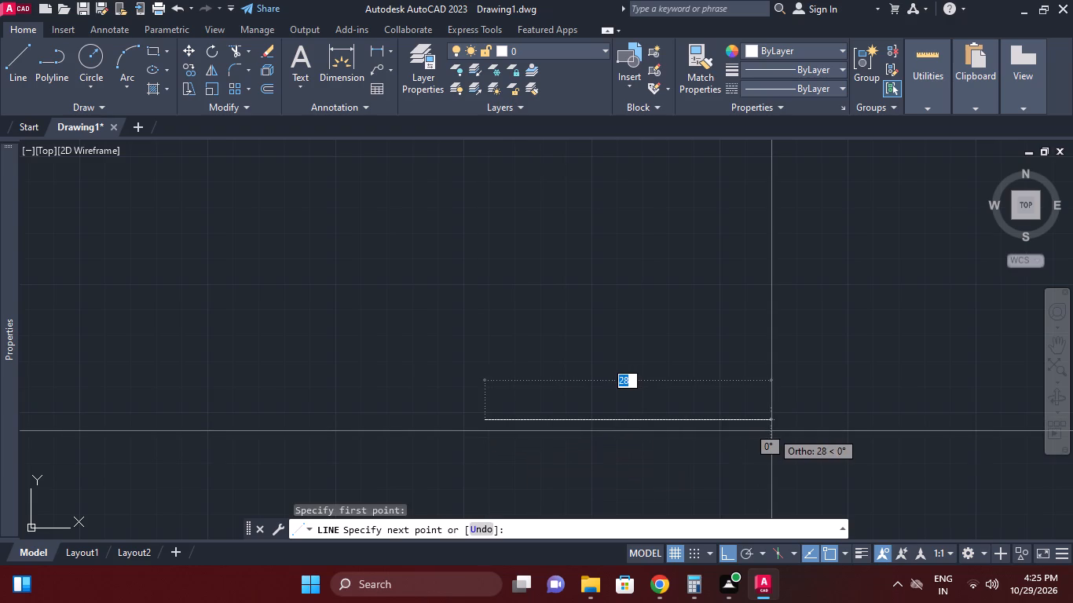
key(1)
key(9)
key(0)
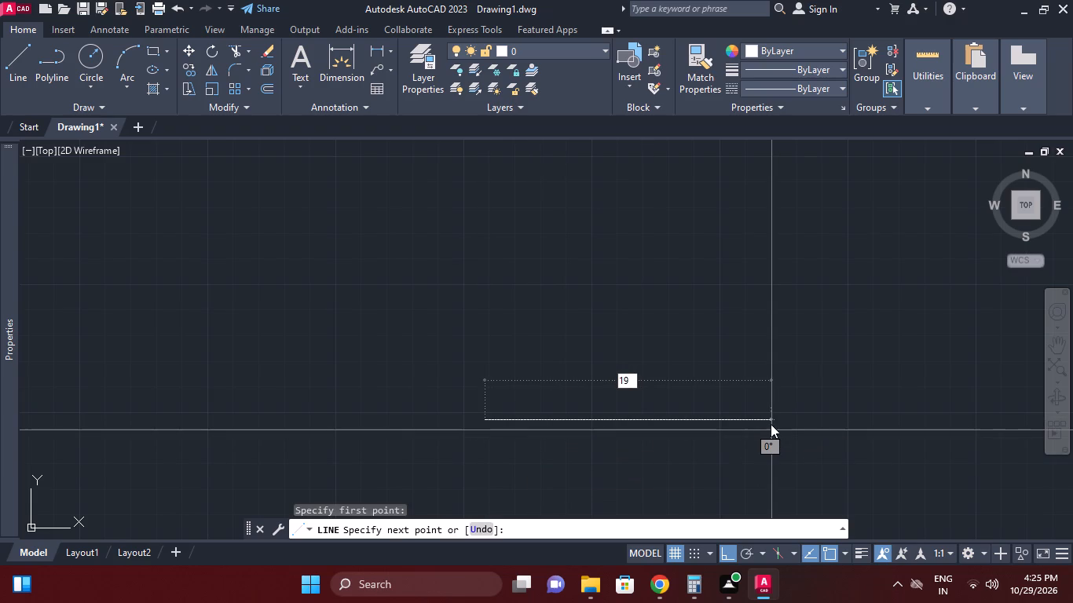
key(Return)
scroll(835, 332, down, 4)
middle_drag(815, 334, 494, 365)
scroll(783, 307, down, 1)
middle_drag(783, 307, 757, 315)
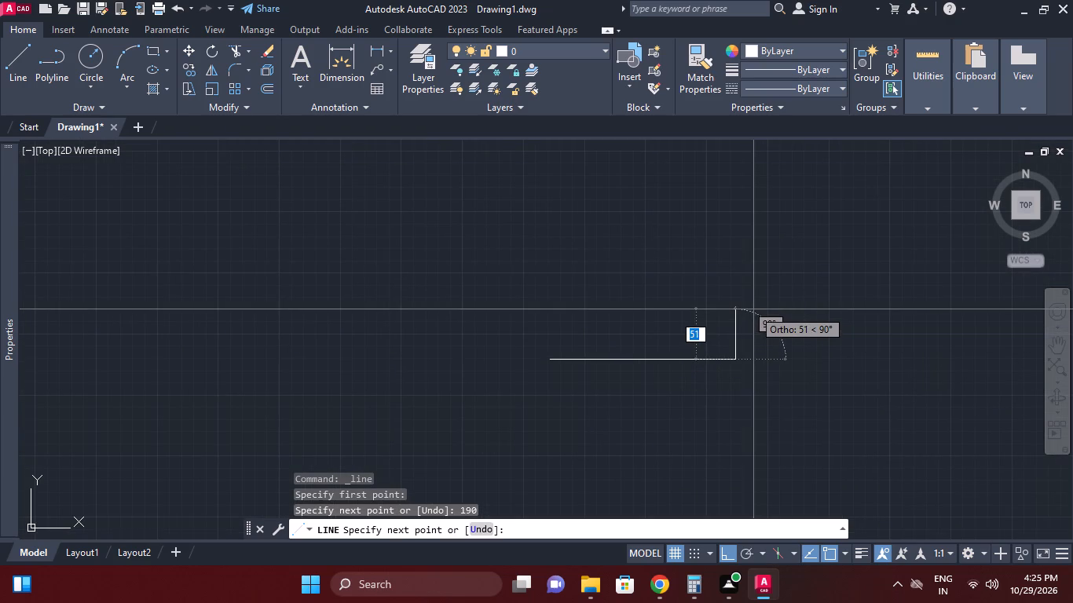
text(40)
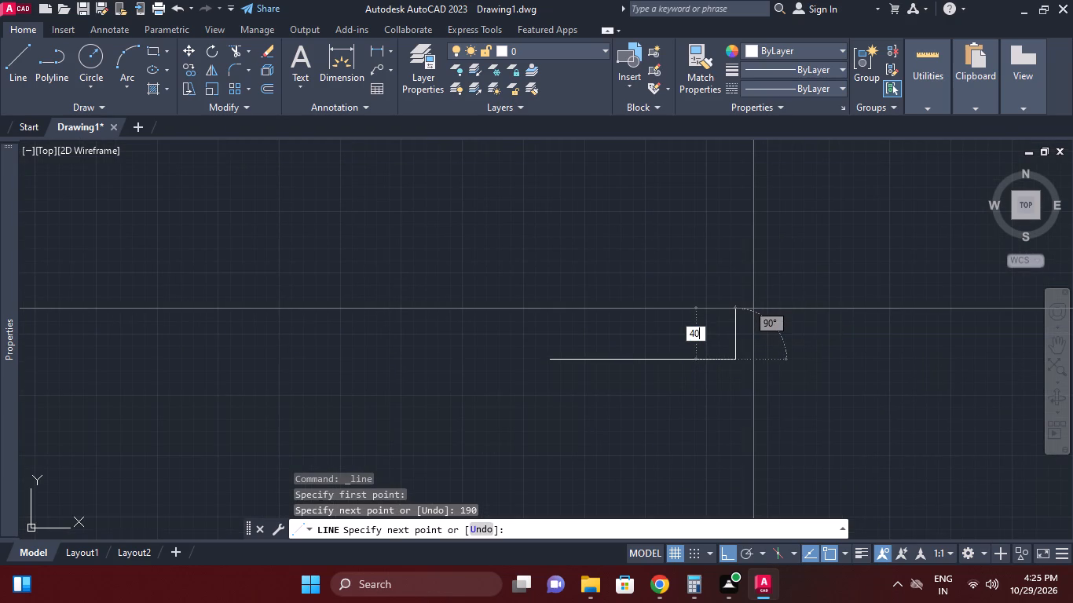
key(Return)
text(45)
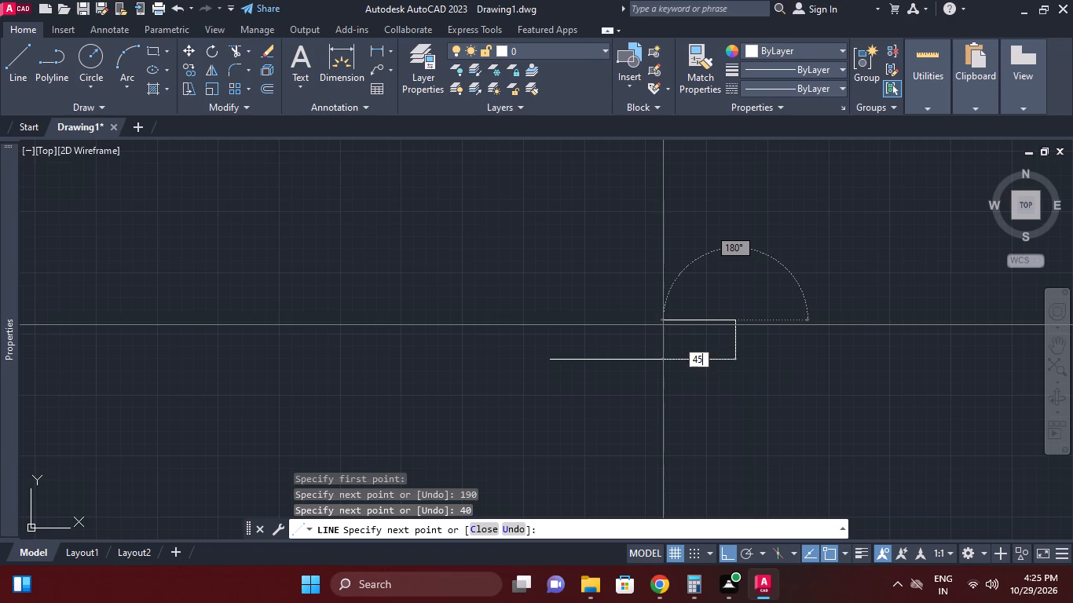
key(Return)
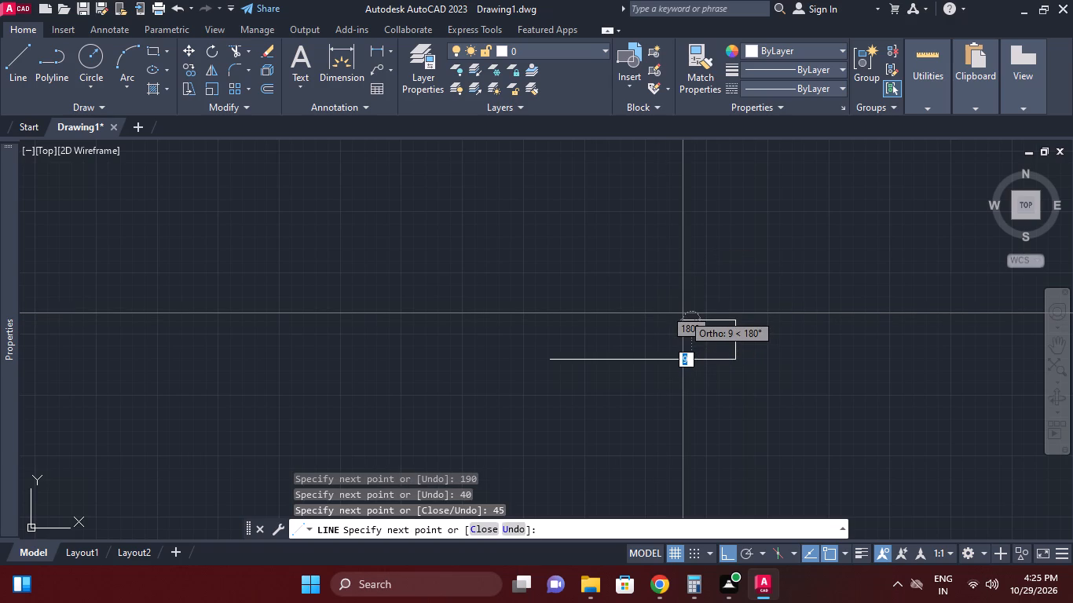
right_click(683, 313)
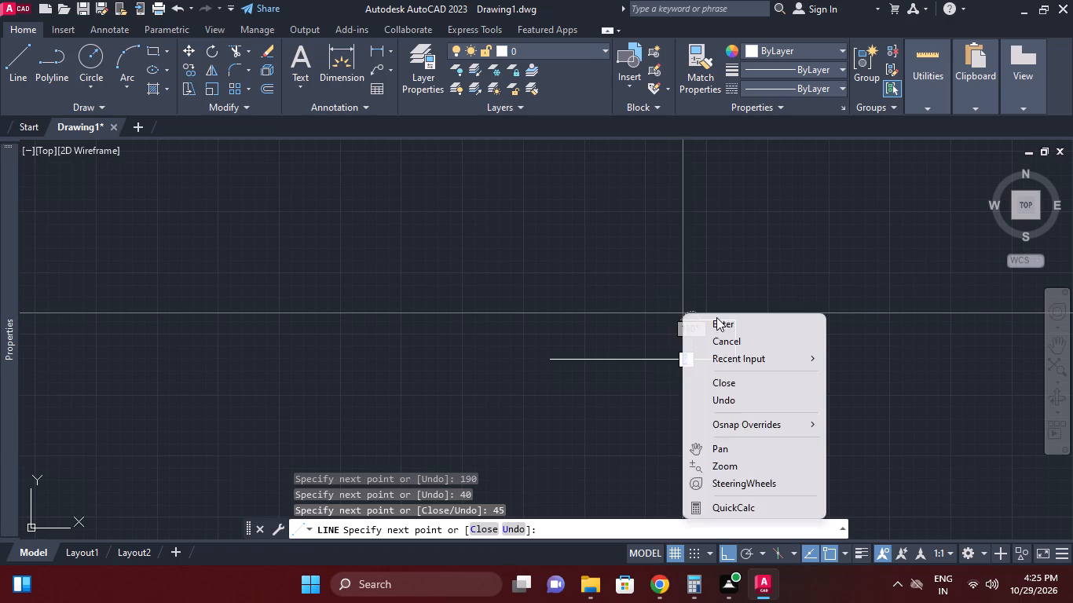
click(728, 321)
From the left end of the 190 base line, draw a line 40 up and 45 to the right.
right_click(791, 339)
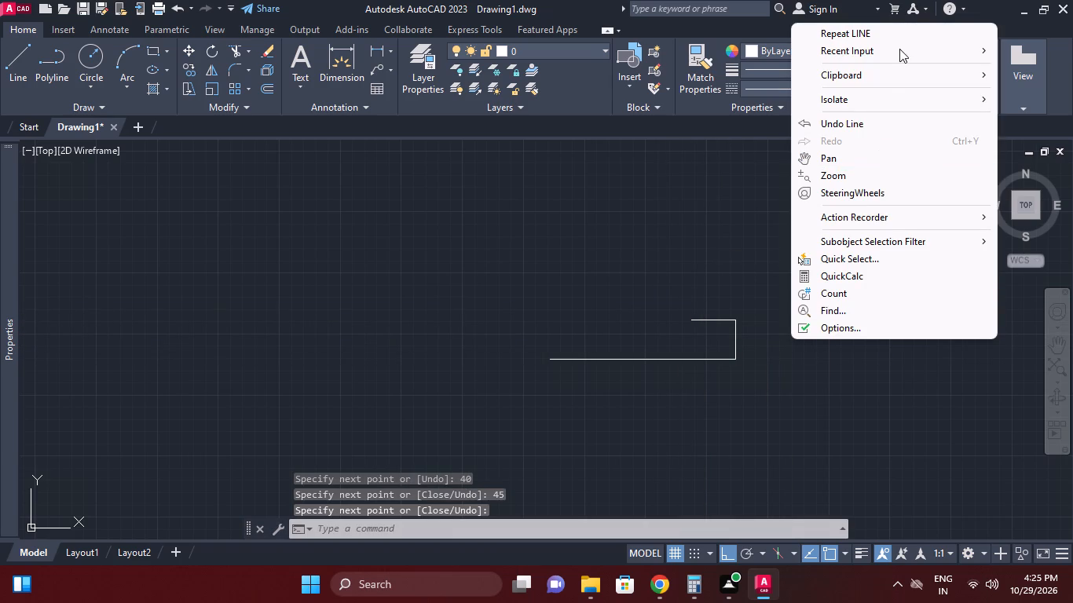
click(900, 39)
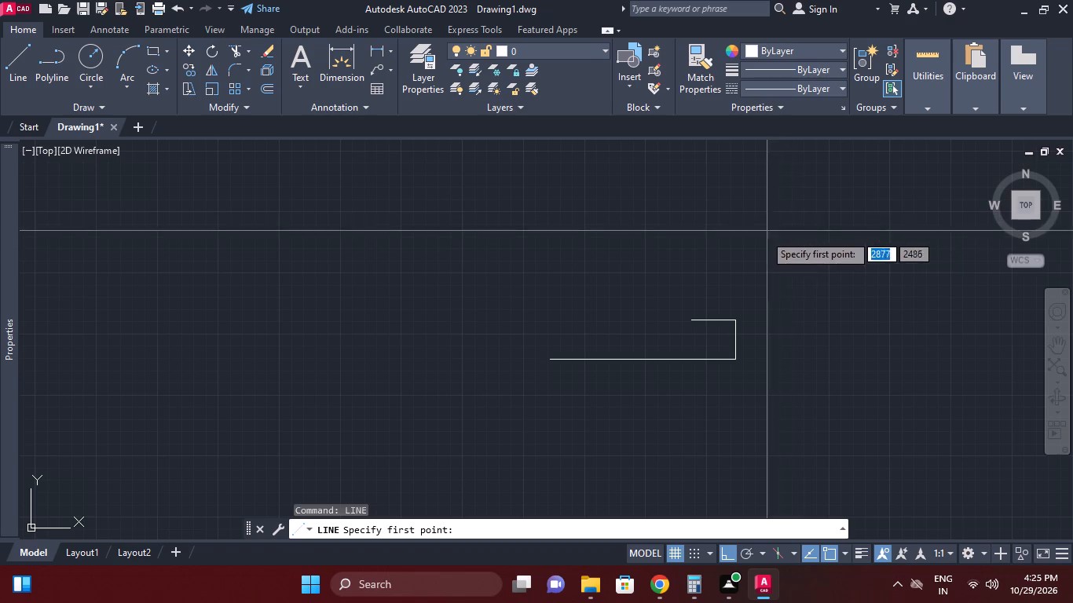
click(546, 359)
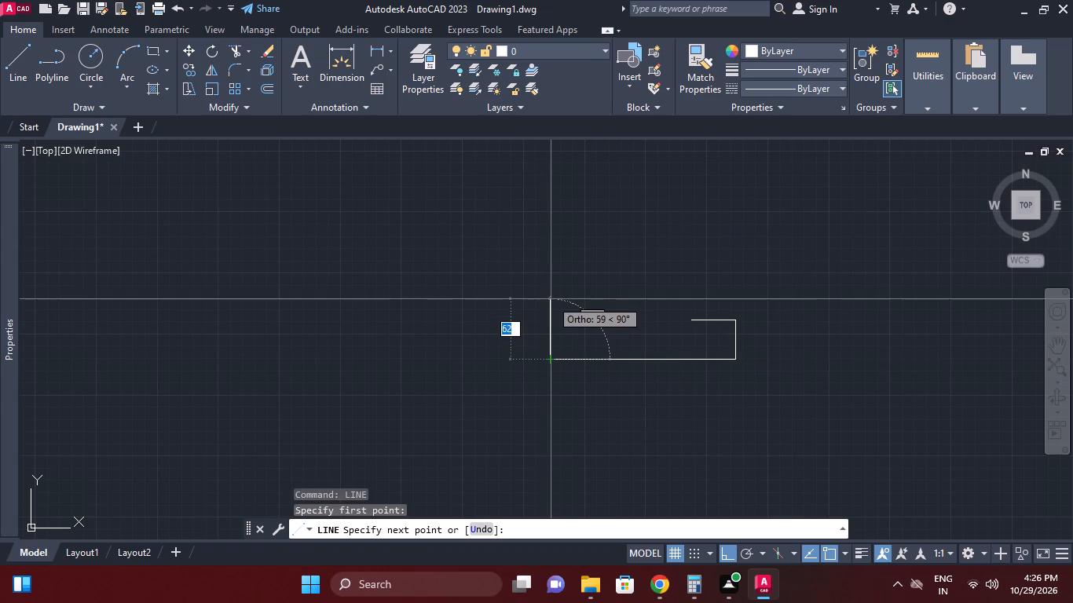
key(4)
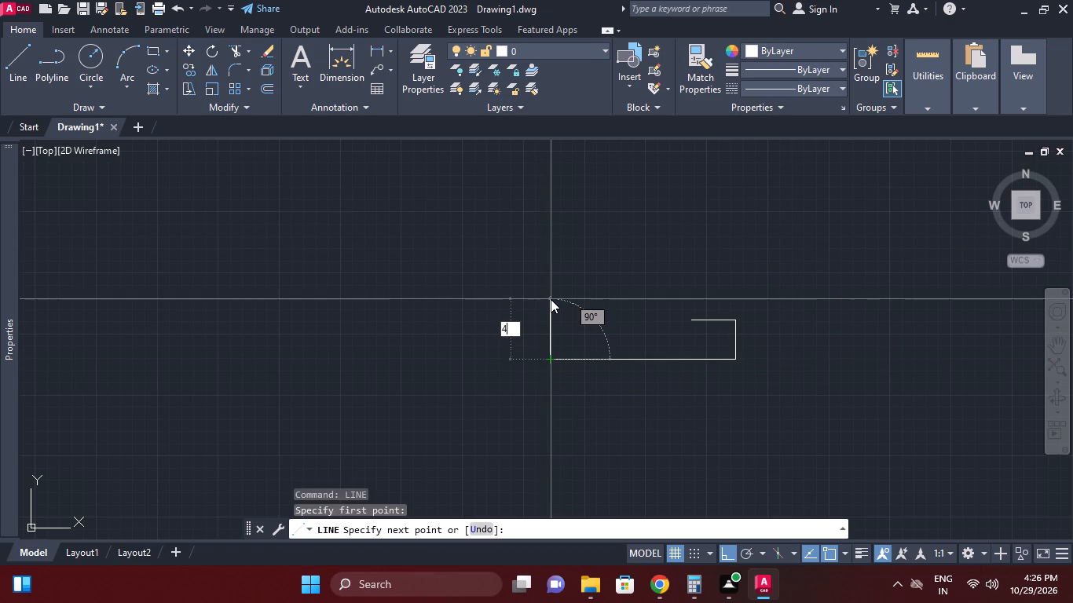
key(0)
key(Return)
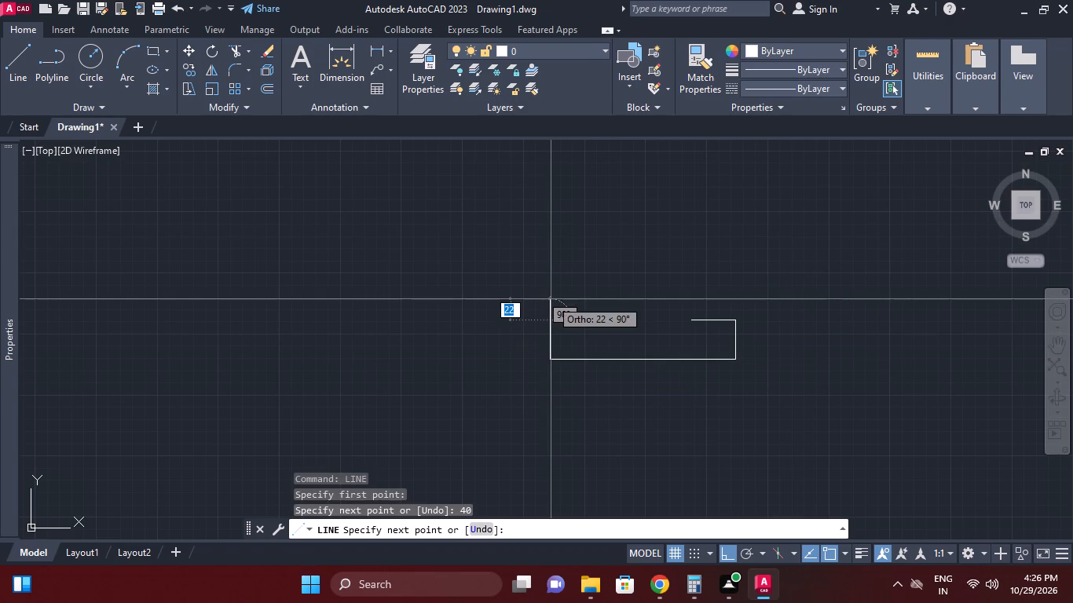
text(45)
key(Return)
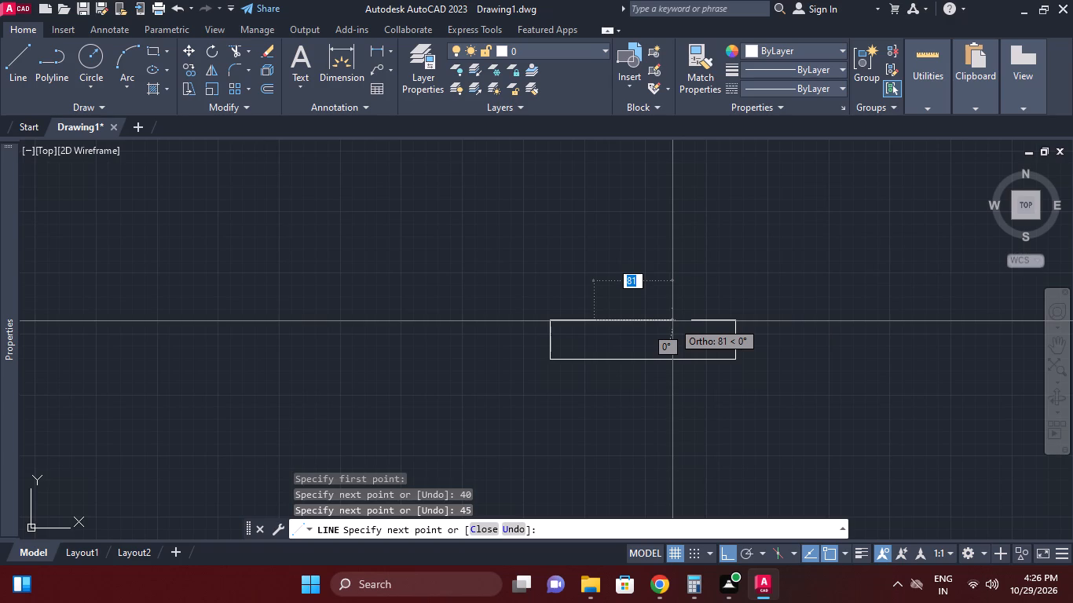
right_click(717, 276)
click(757, 296)
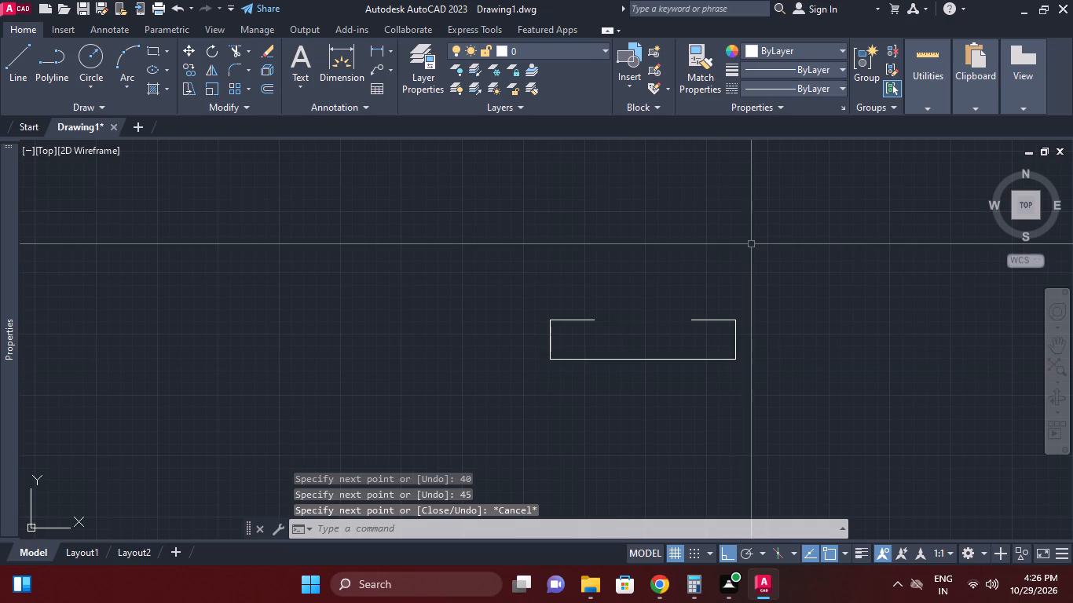
Offset the bottom base line 100 upward.
click(262, 83)
text(100)
key(Return)
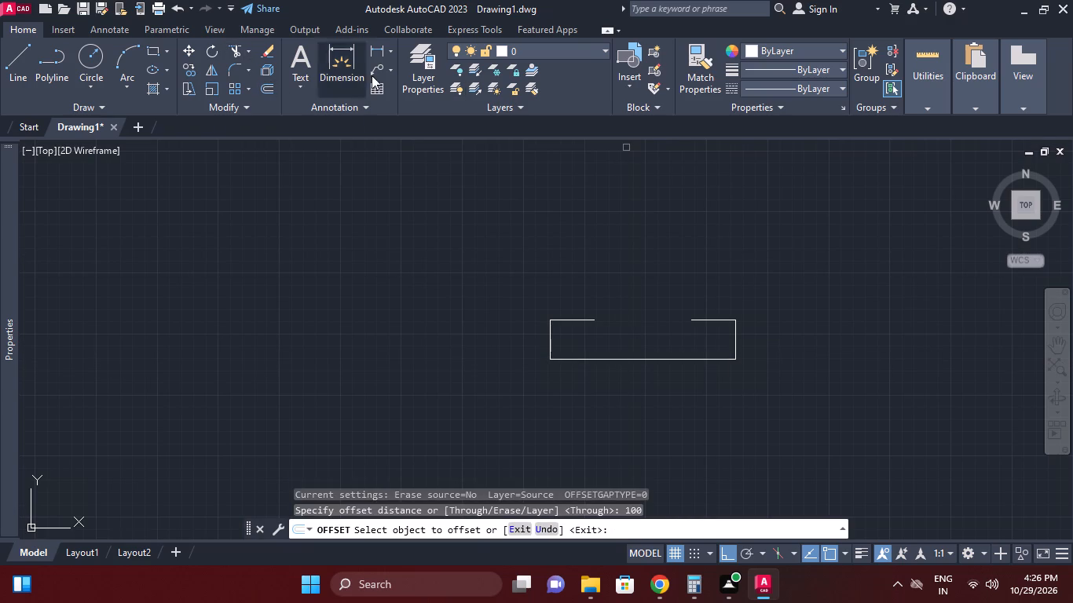
click(635, 354)
click(635, 360)
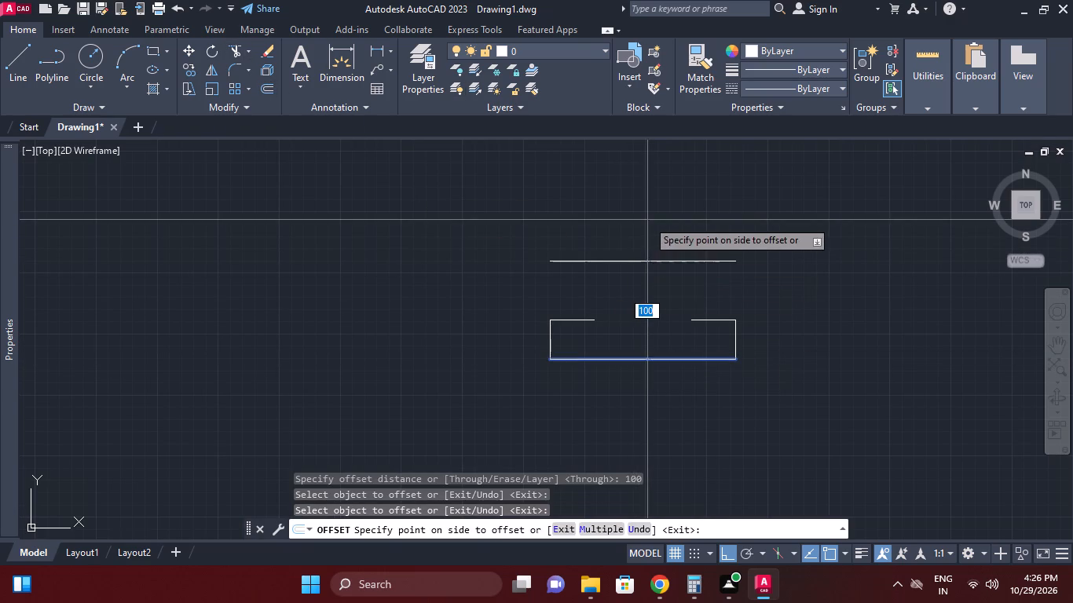
click(647, 220)
right_click(723, 215)
click(772, 248)
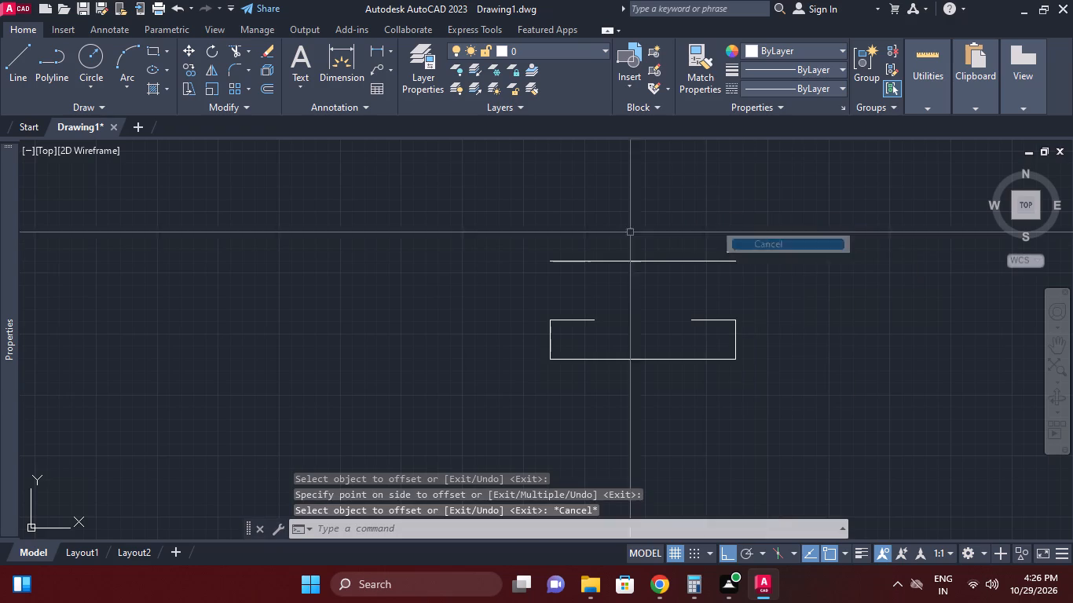
Draw two vertical lines from the inner ends of the 45 shoulder lines up to the offset top line.
click(4, 61)
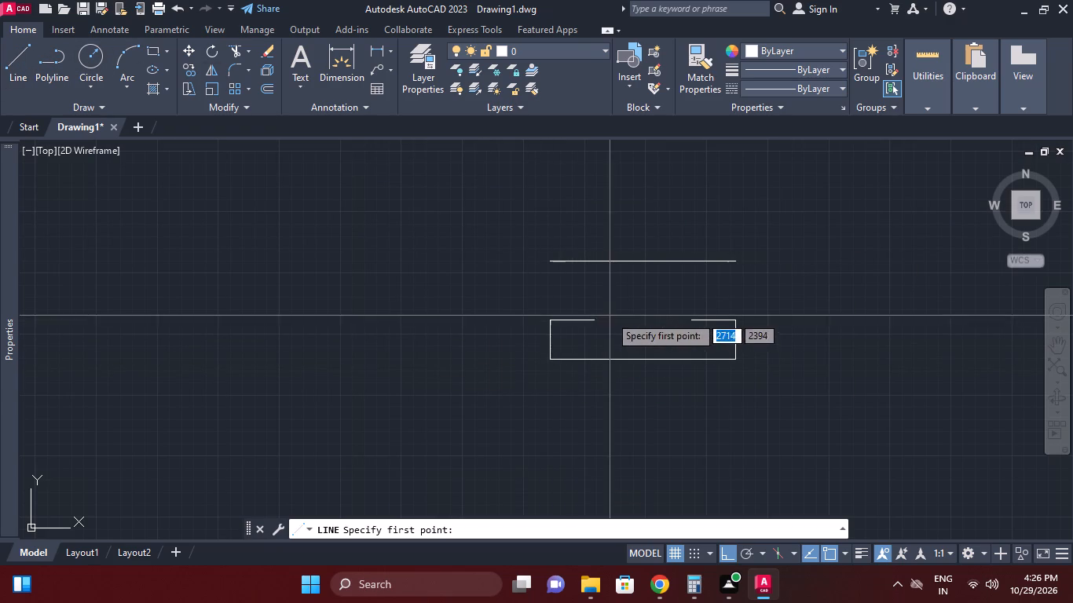
click(599, 322)
click(593, 261)
right_click(633, 281)
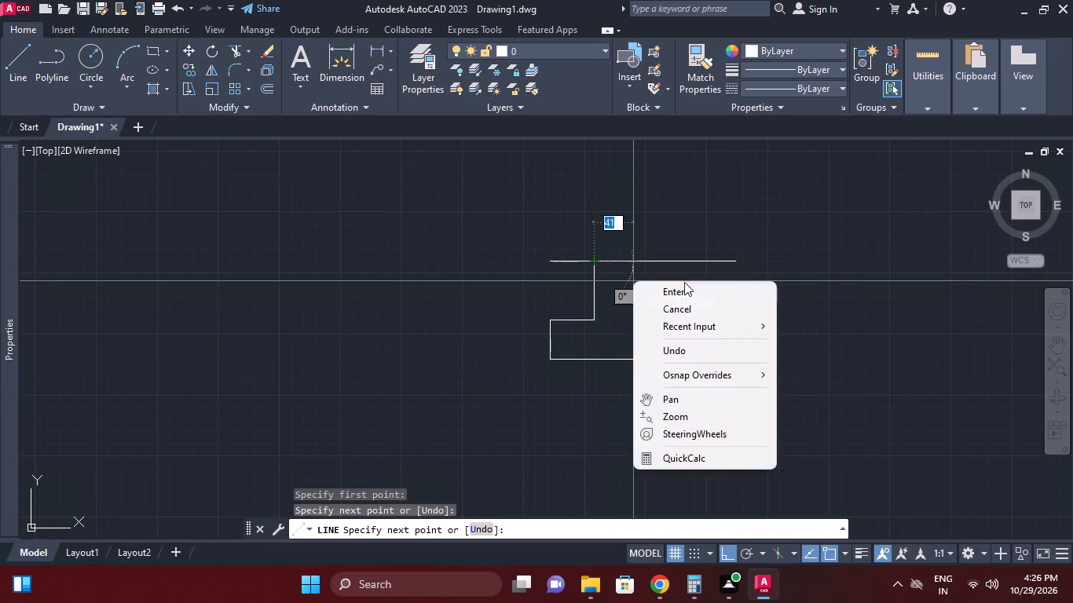
click(685, 287)
right_click(685, 287)
click(736, 260)
click(693, 318)
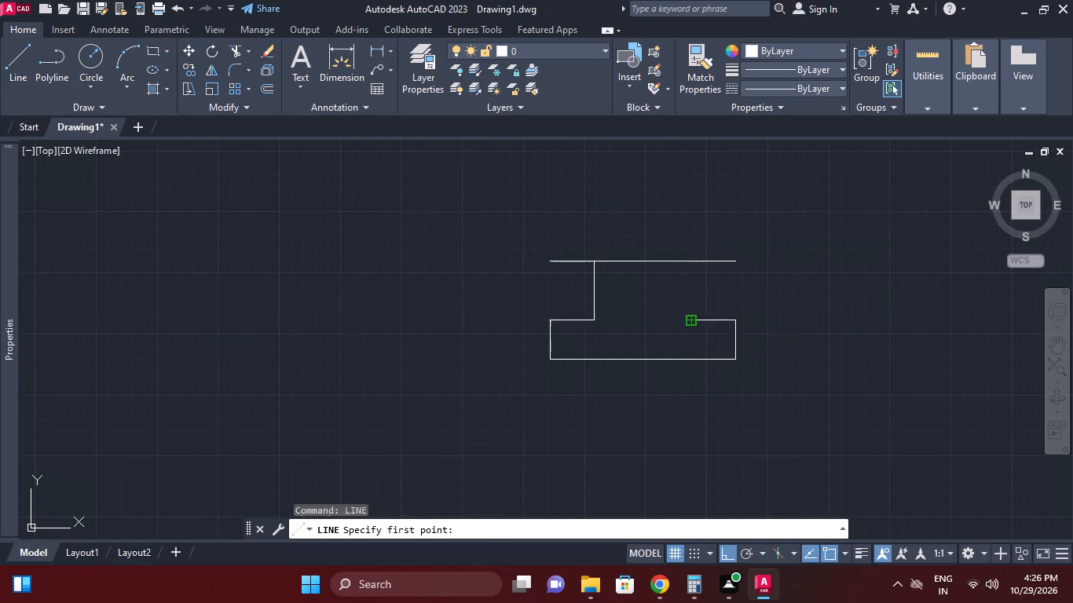
click(691, 260)
right_click(632, 228)
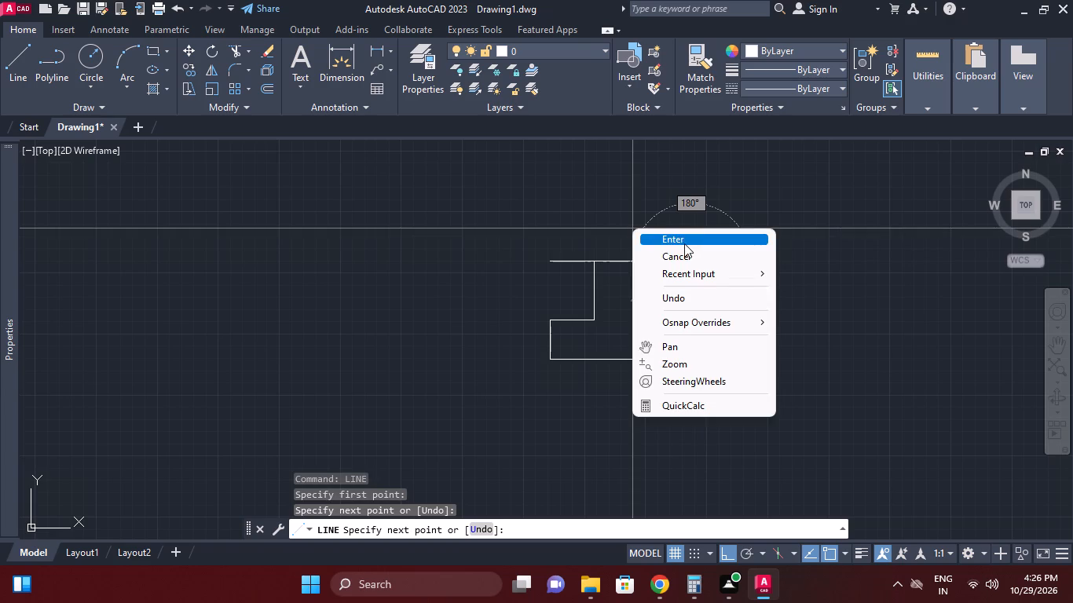
click(684, 243)
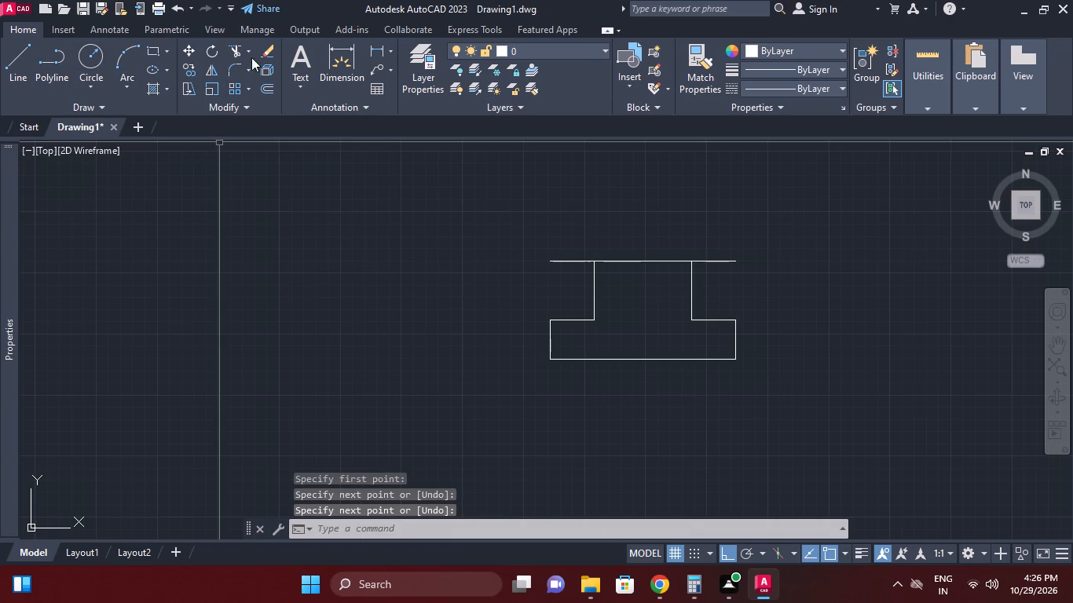
Trim both ends of the top line that overhang the two vertical lines.
click(243, 53)
right_click(360, 236)
click(402, 247)
click(575, 265)
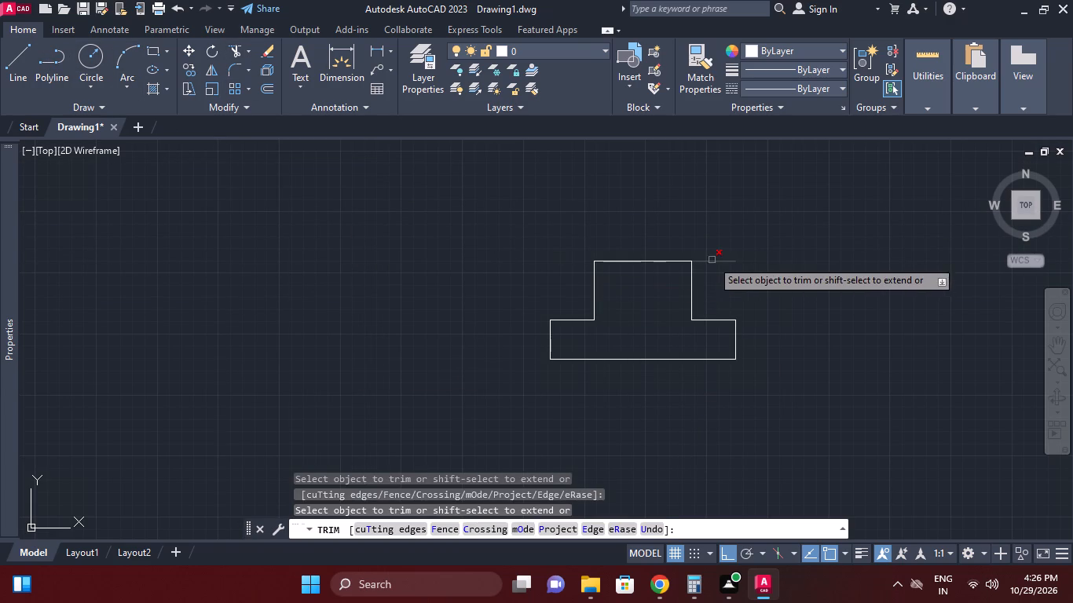
click(708, 261)
right_click(727, 261)
click(776, 266)
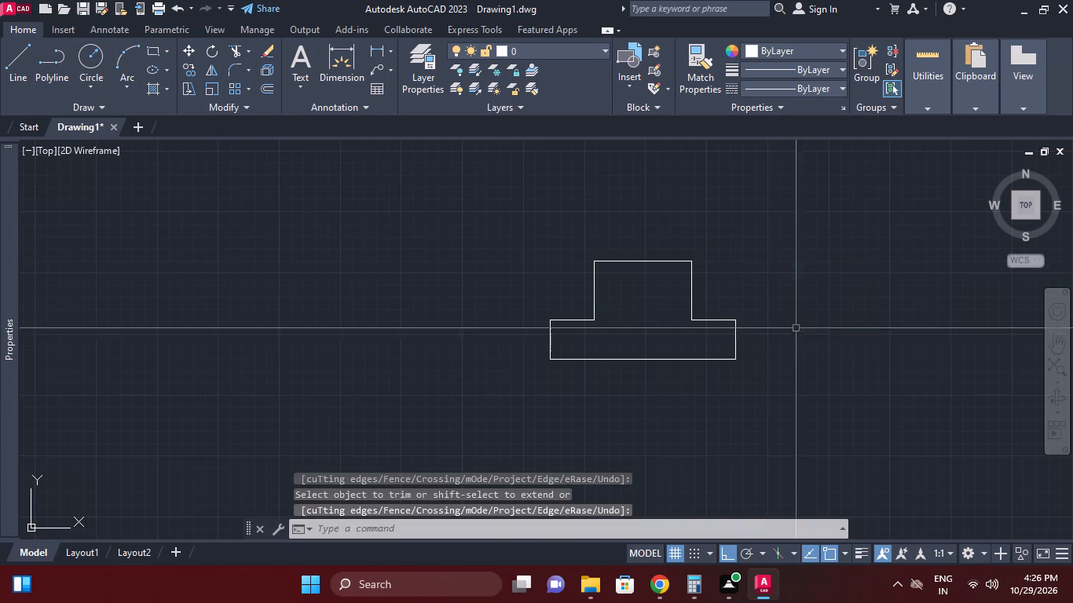
Offset the left shoulder line 10 upward.
middle_drag(791, 326, 779, 294)
scroll(588, 291, up, 1)
middle_drag(588, 305, 588, 322)
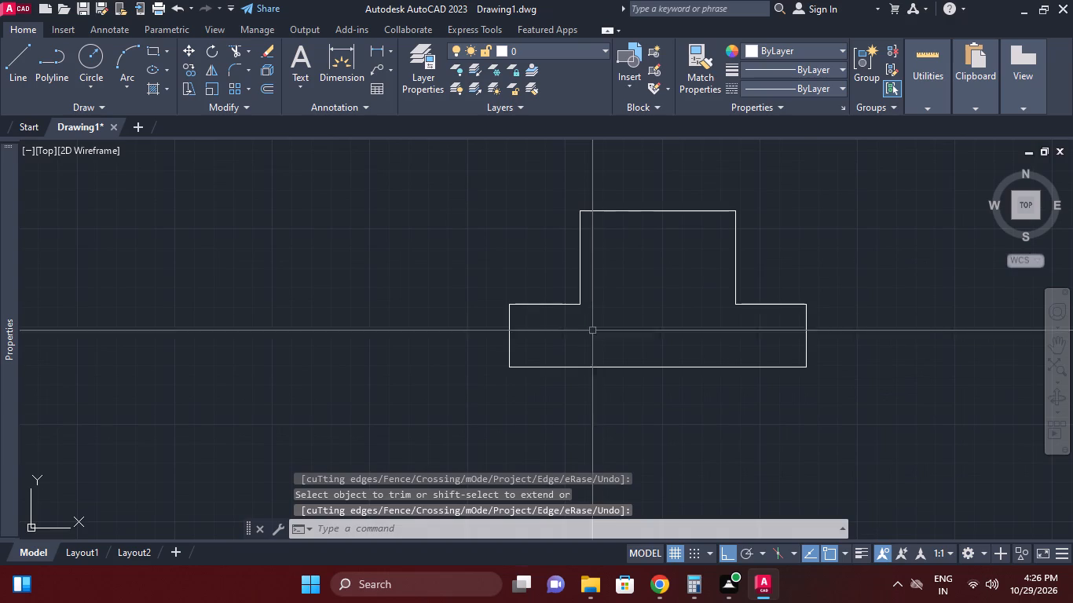
click(269, 83)
text(10.)
key(Return)
scroll(276, 100, up, 1)
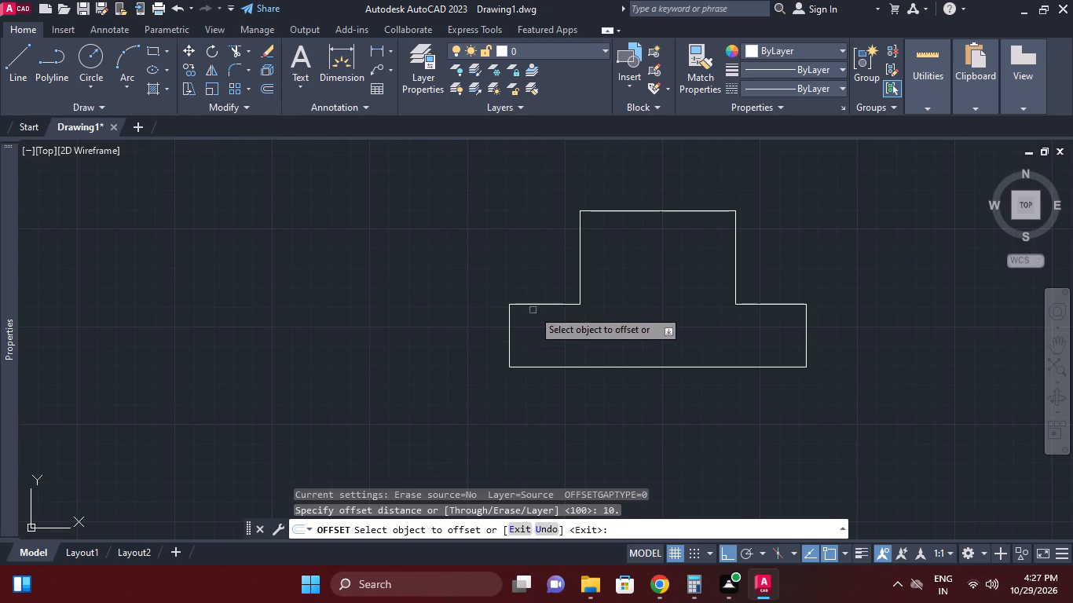
click(533, 309)
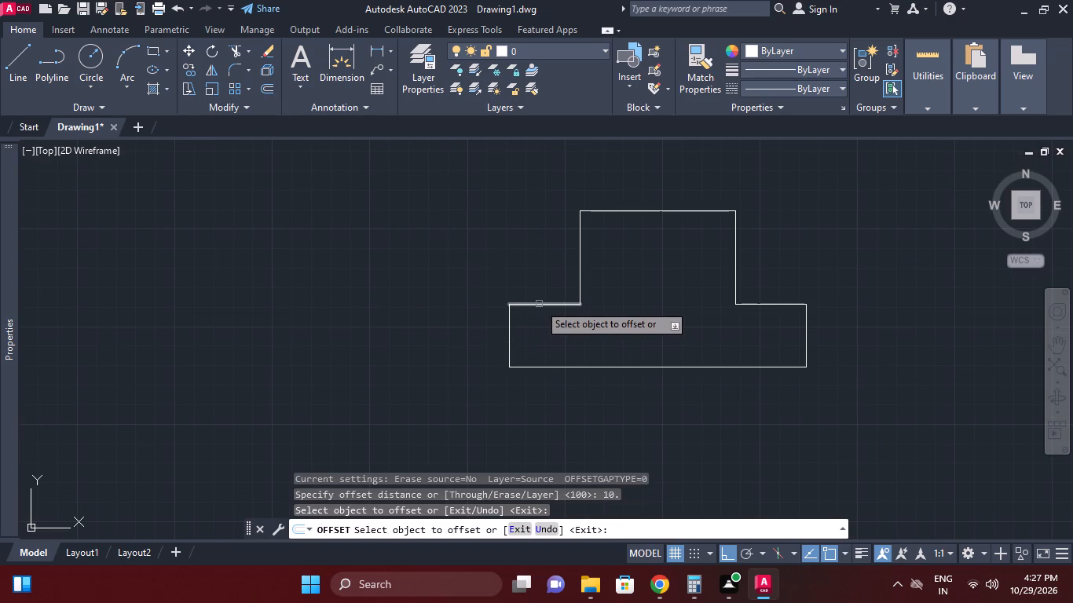
click(539, 304)
click(536, 283)
right_click(595, 250)
click(625, 260)
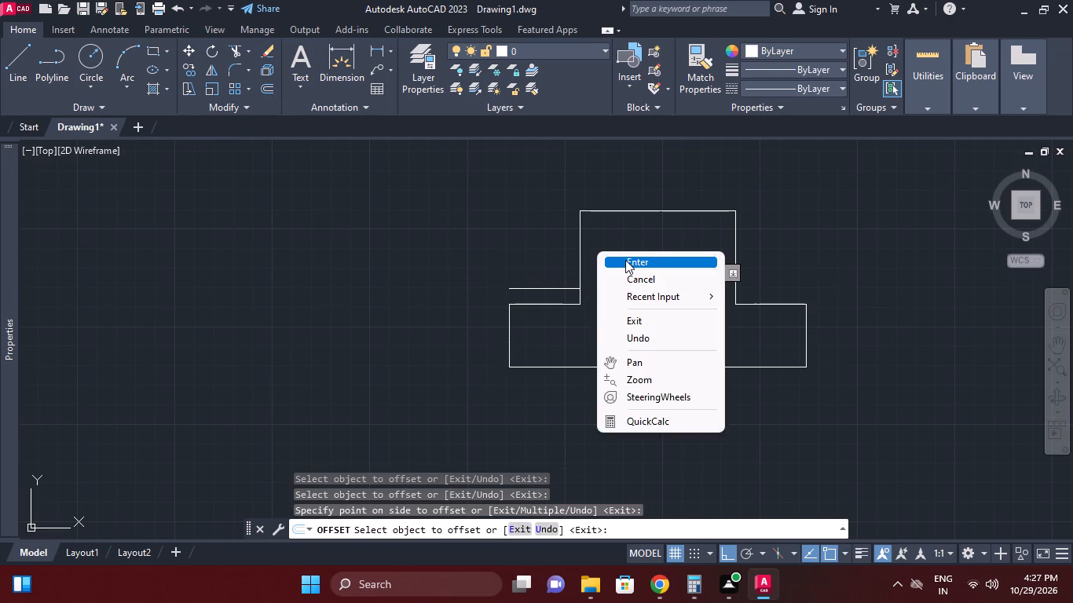
Draw a 50 long horizontal line to the right from where the offset shoulder line meets the left vertical.
click(31, 49)
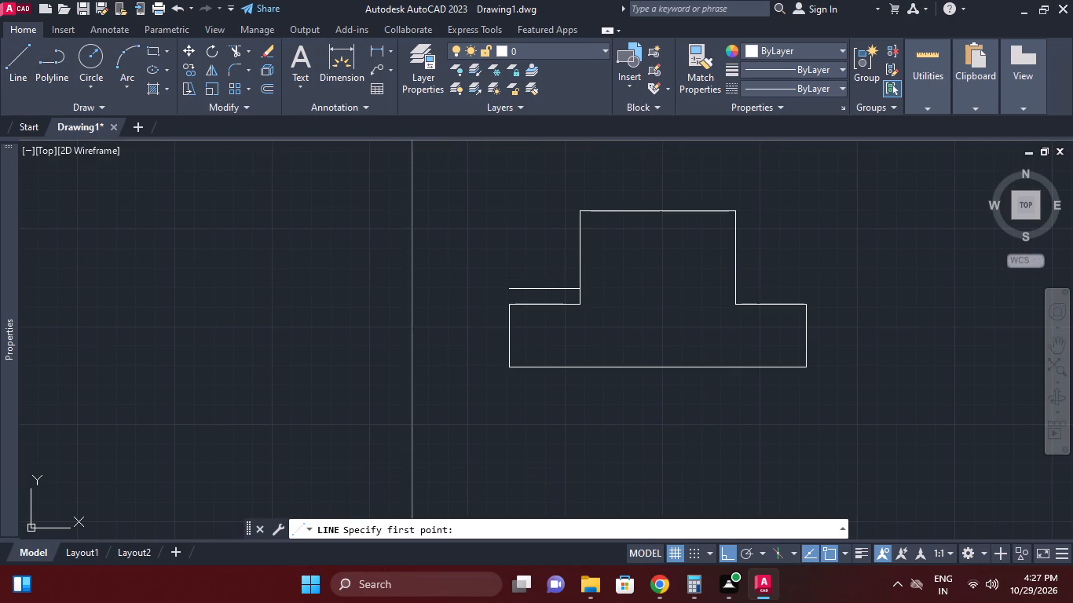
click(580, 289)
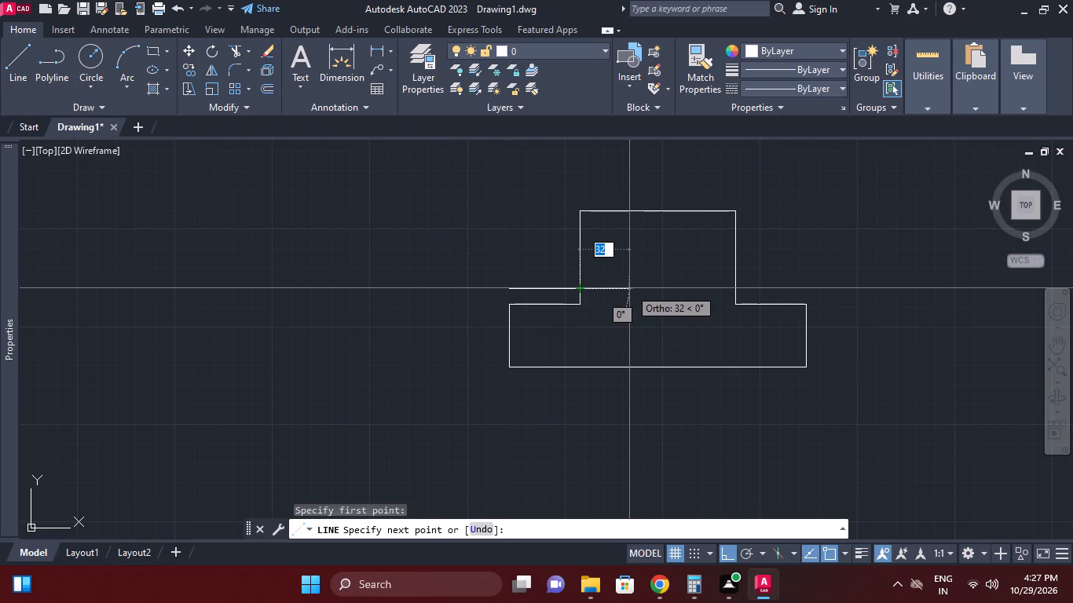
text(50)
key(Return)
right_click(720, 283)
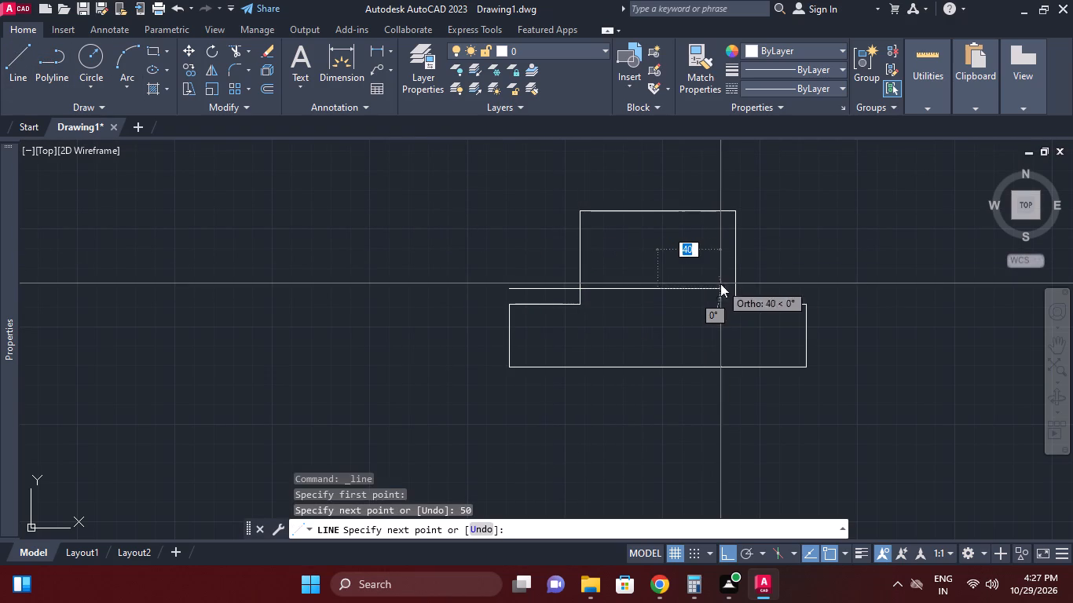
click(755, 307)
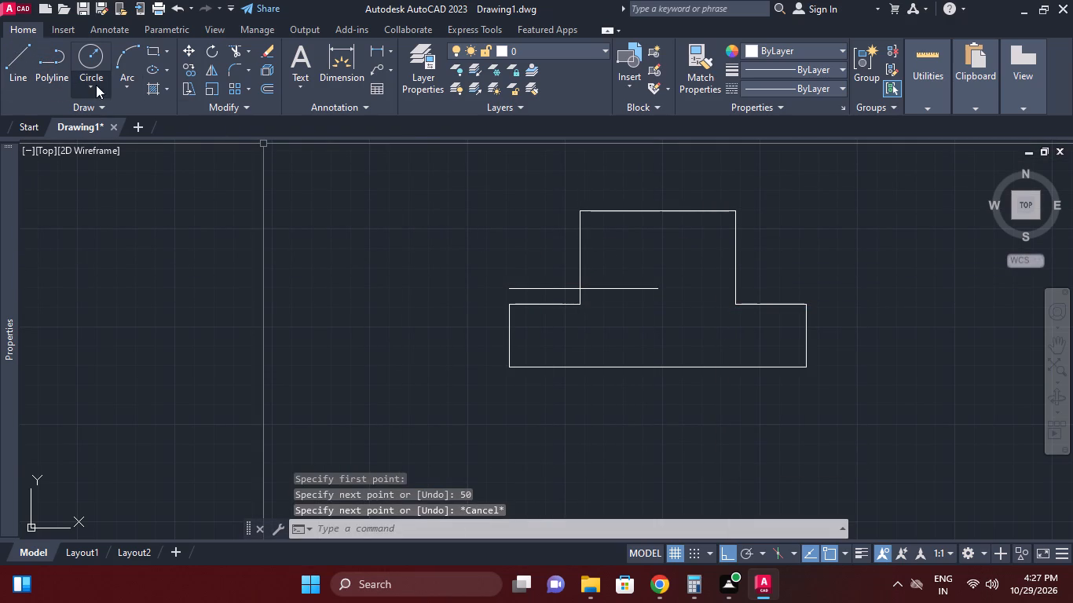
Draw a circle of radius 35 centred on the inner end of the 50 long horizontal construction line.
click(96, 85)
click(114, 150)
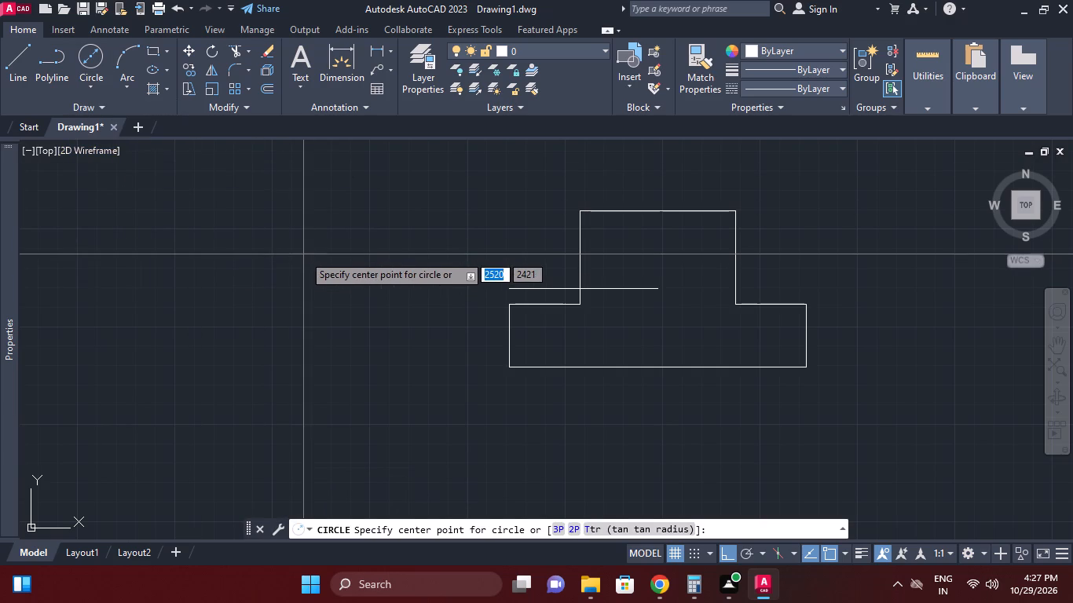
click(95, 90)
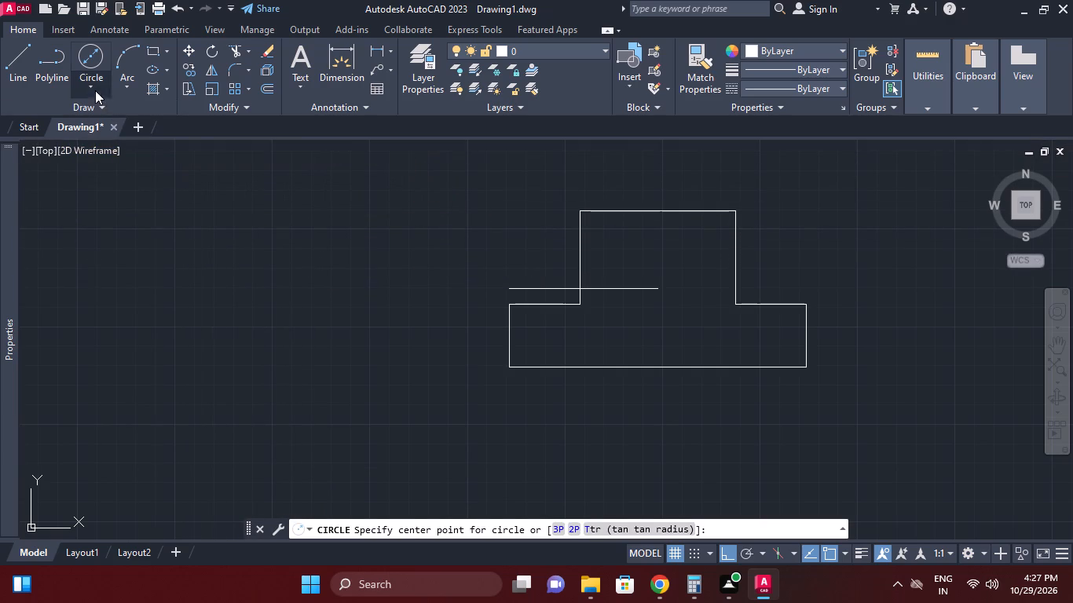
click(156, 111)
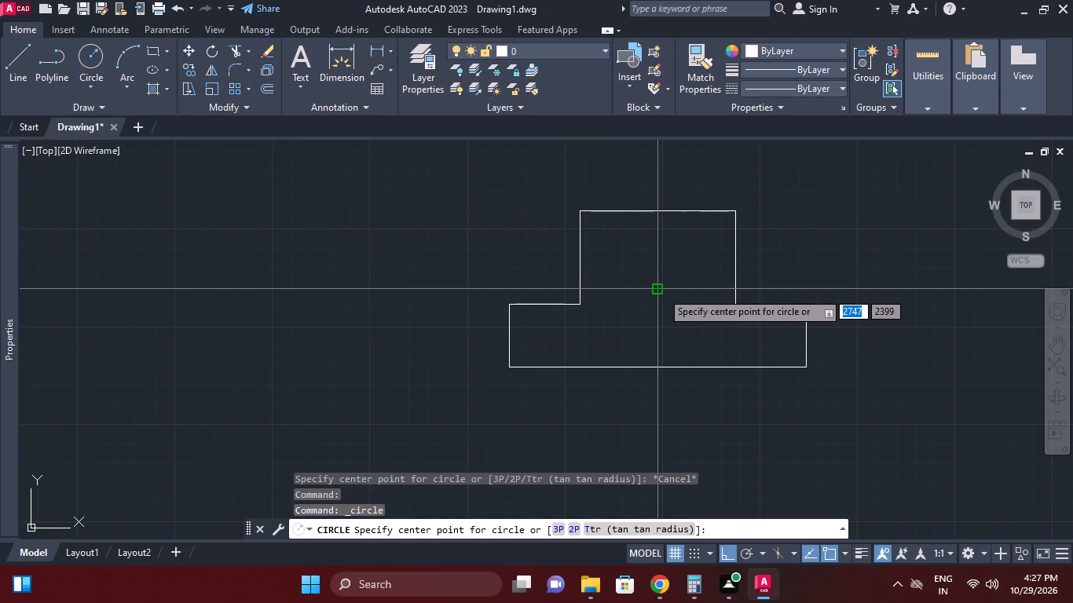
click(661, 291)
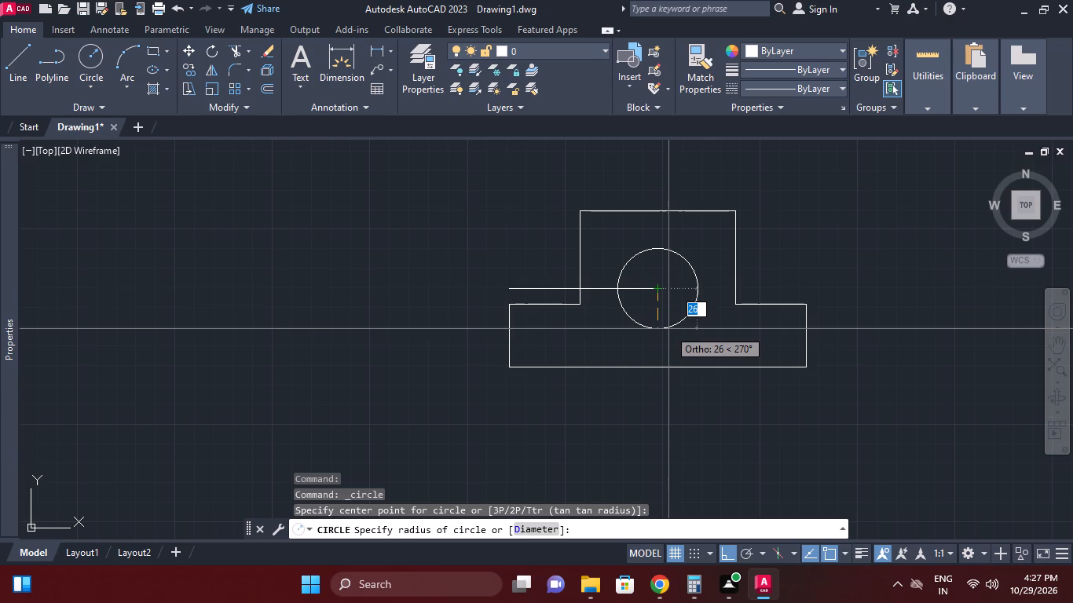
text(35)
key(Return)
Draw a concentric inner circle of radius 17.50 at the same centre point.
key(Return)
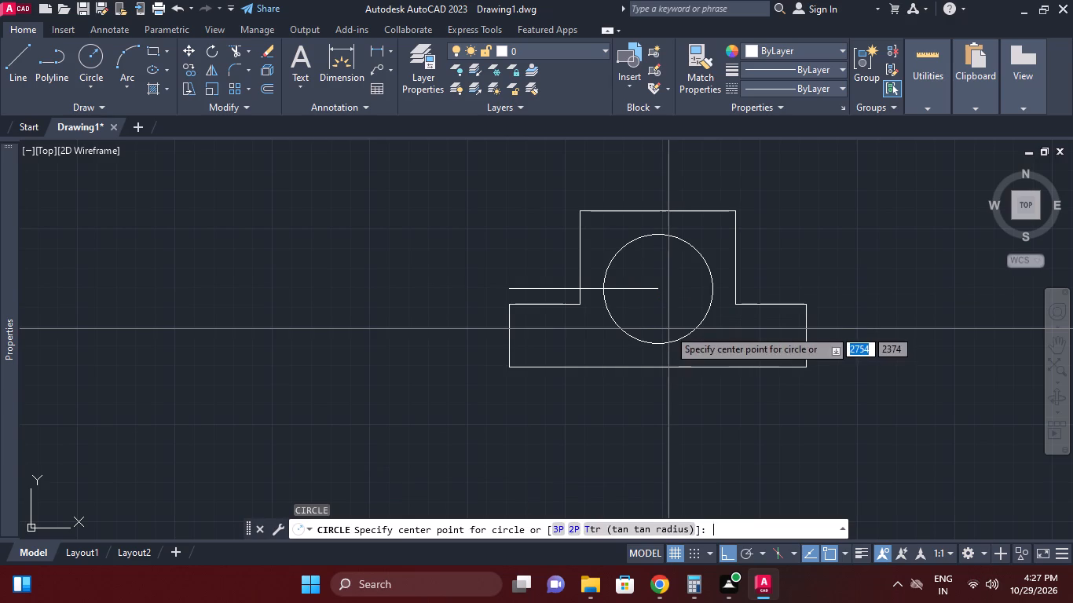
click(657, 287)
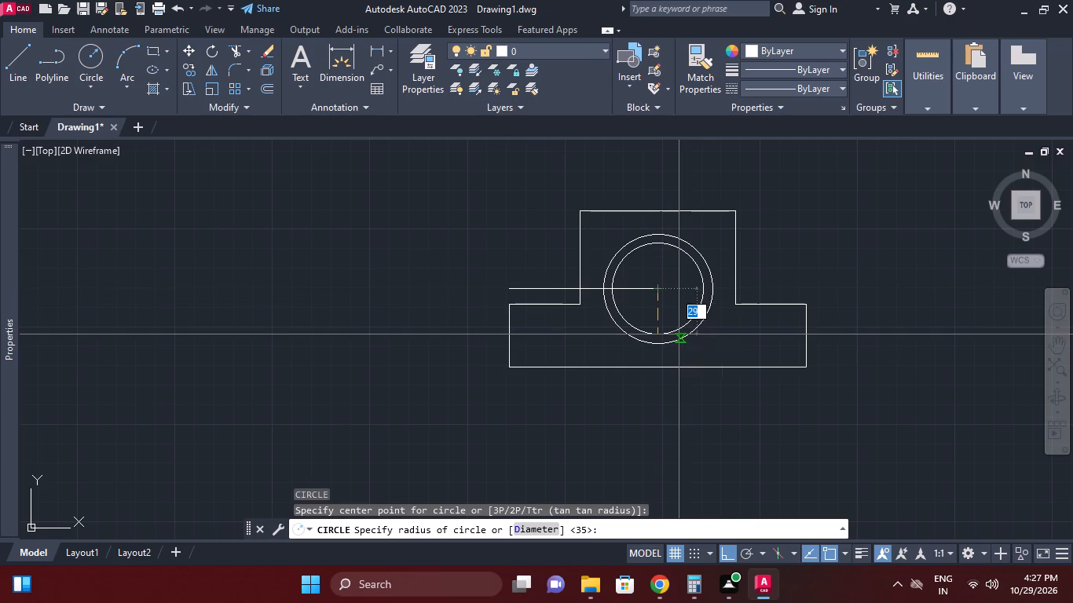
text(17.5)
key(0)
key(Return)
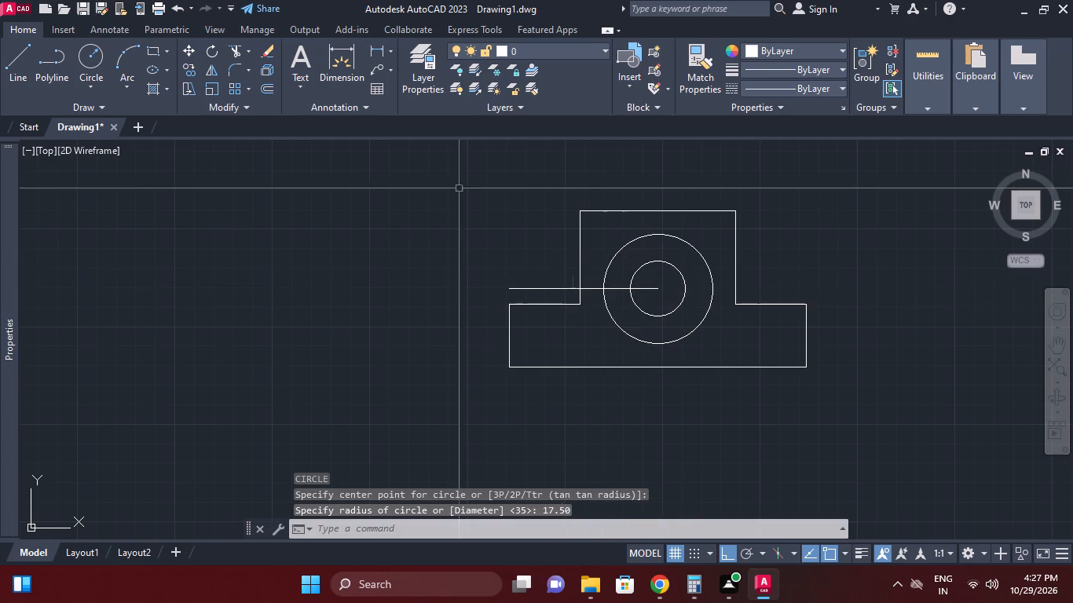
Check the horizontal distance from the upper block's left side to the circles' centre with a linear dimension.
click(375, 49)
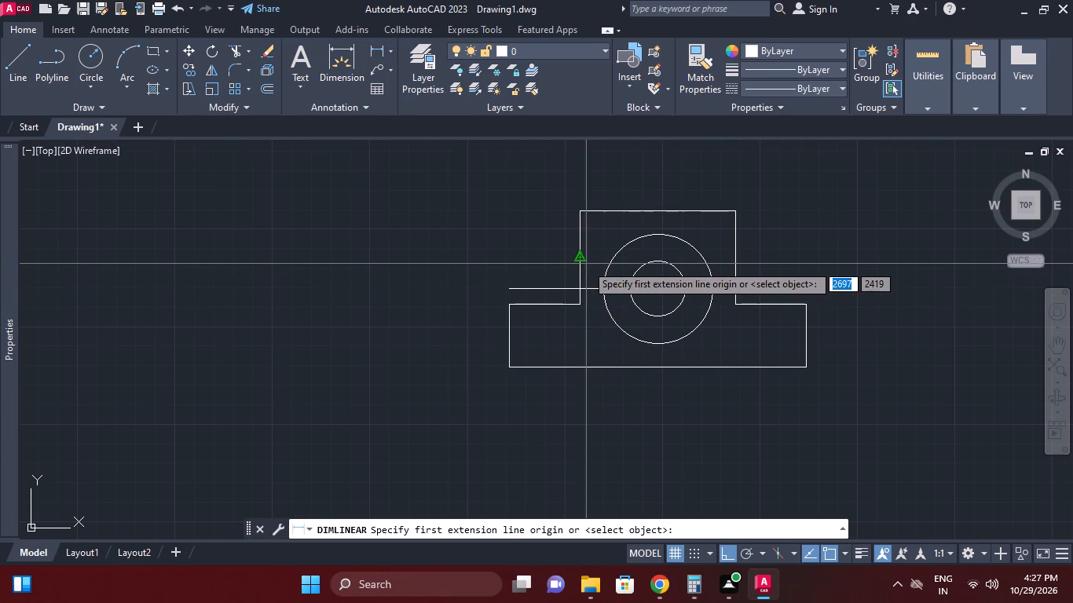
click(582, 262)
click(656, 286)
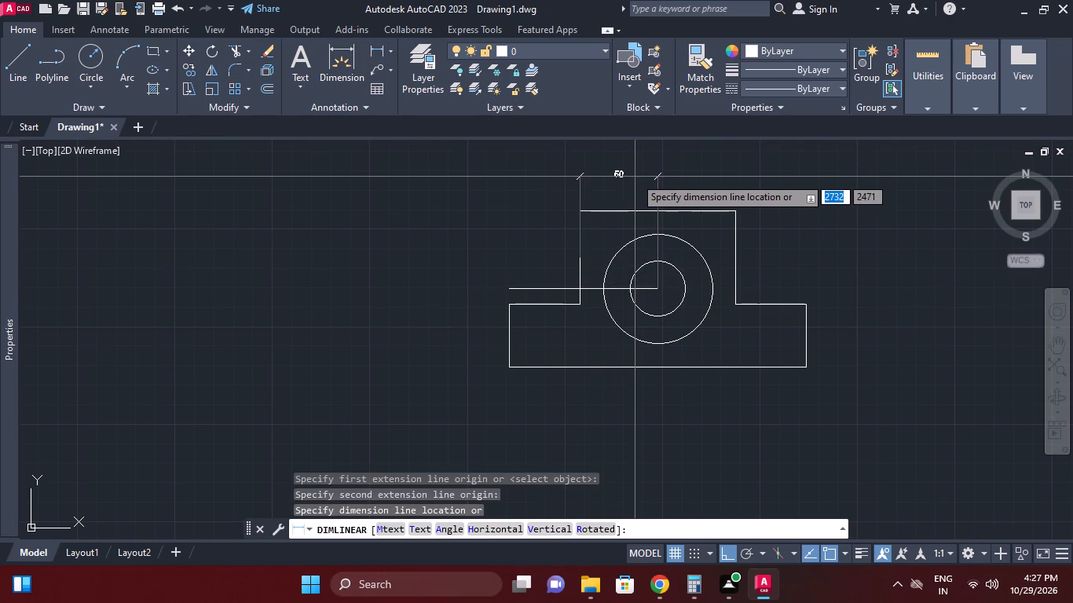
right_click(634, 177)
click(667, 203)
Erase the two horizontal construction lines that lead to the circles' centre.
scroll(562, 276, up, 1)
click(559, 293)
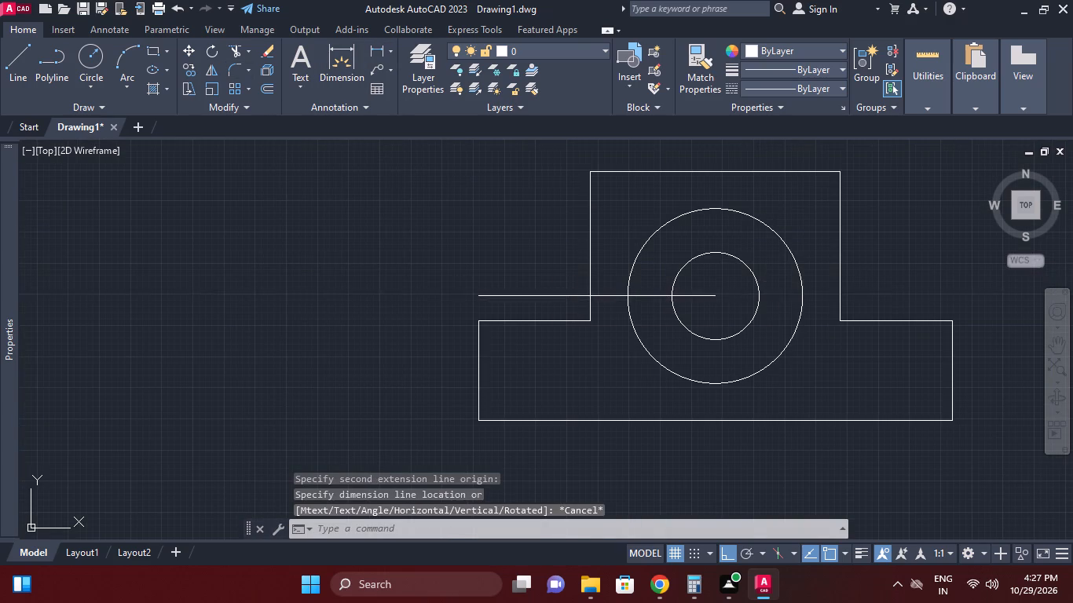
right_click(556, 283)
click(555, 291)
click(548, 298)
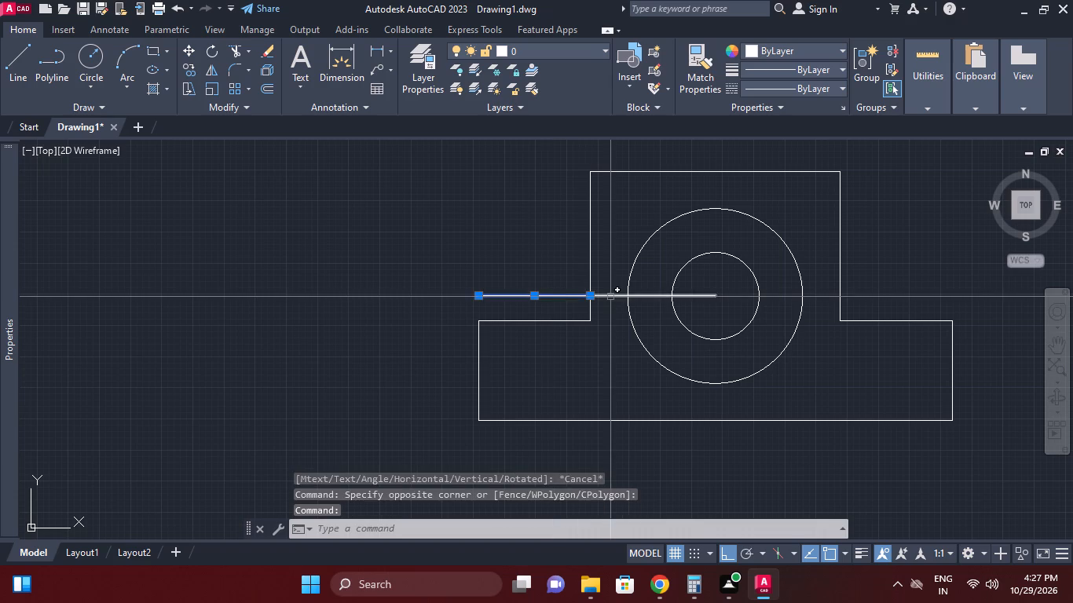
click(610, 298)
right_click(611, 281)
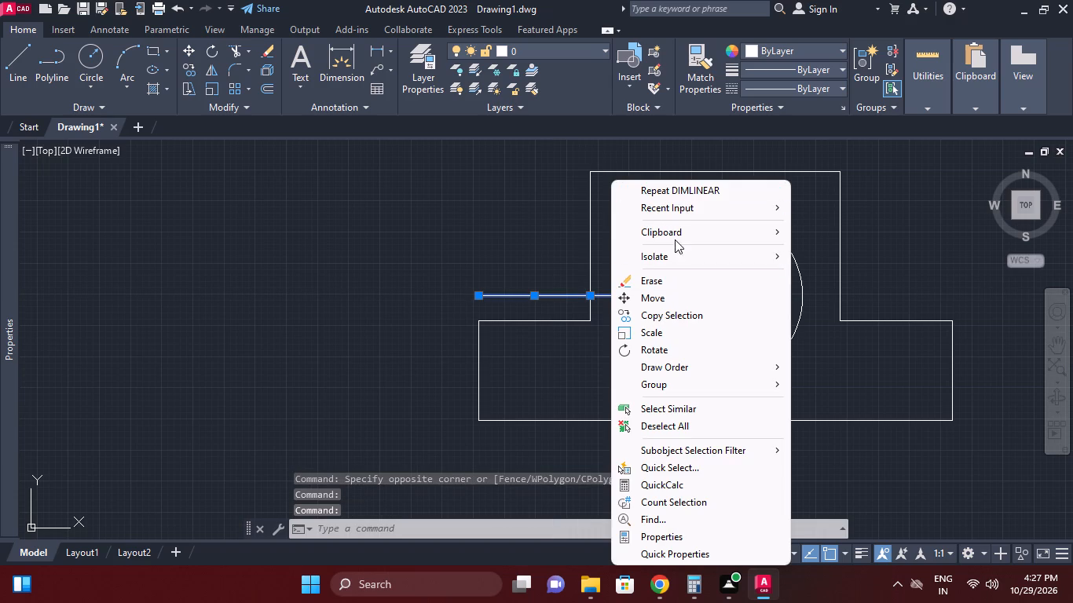
click(658, 284)
Fillet both top corners of the upper block with a radius of 10.
middle_drag(753, 309, 716, 322)
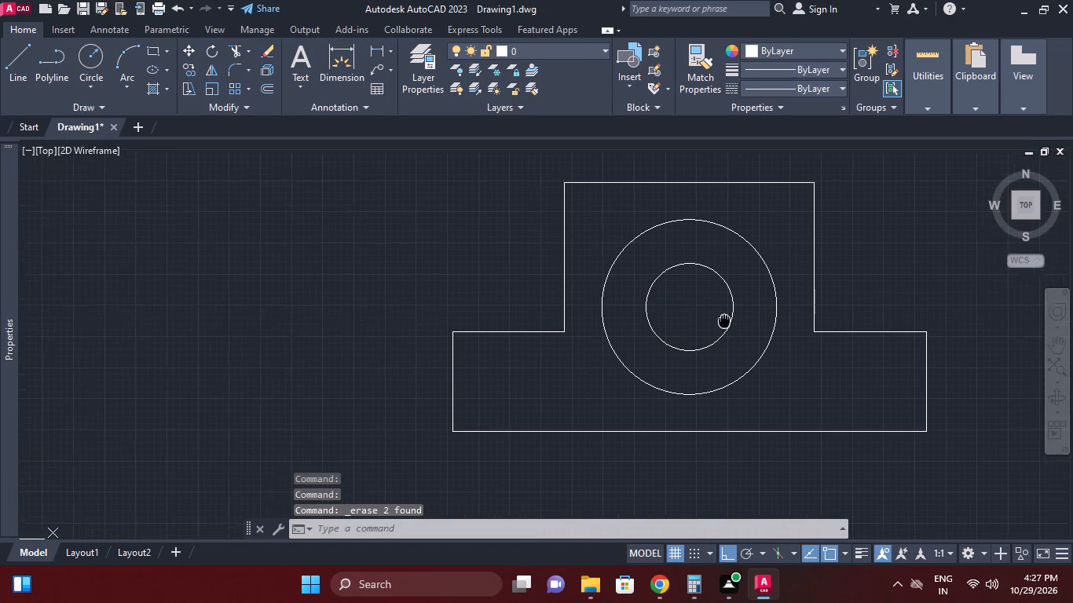
middle_drag(716, 322, 665, 323)
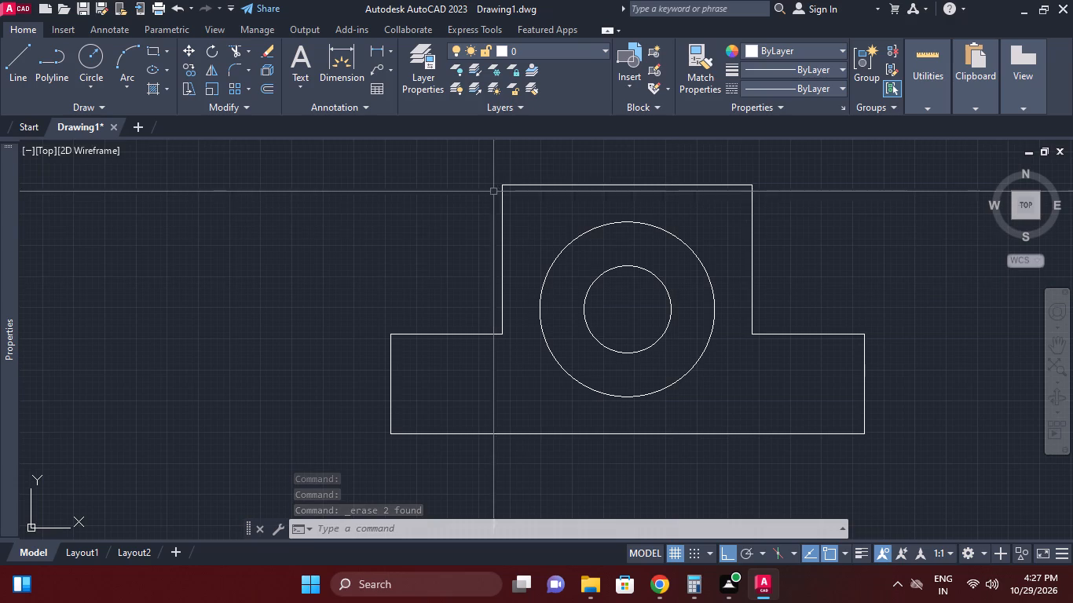
click(232, 59)
click(236, 67)
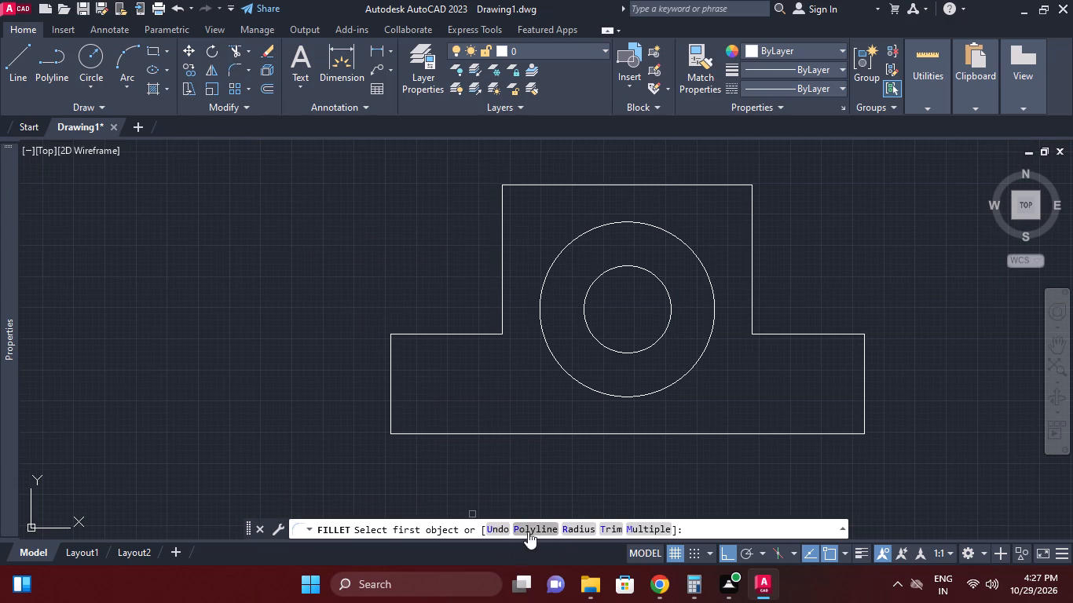
click(567, 527)
text(10)
key(Return)
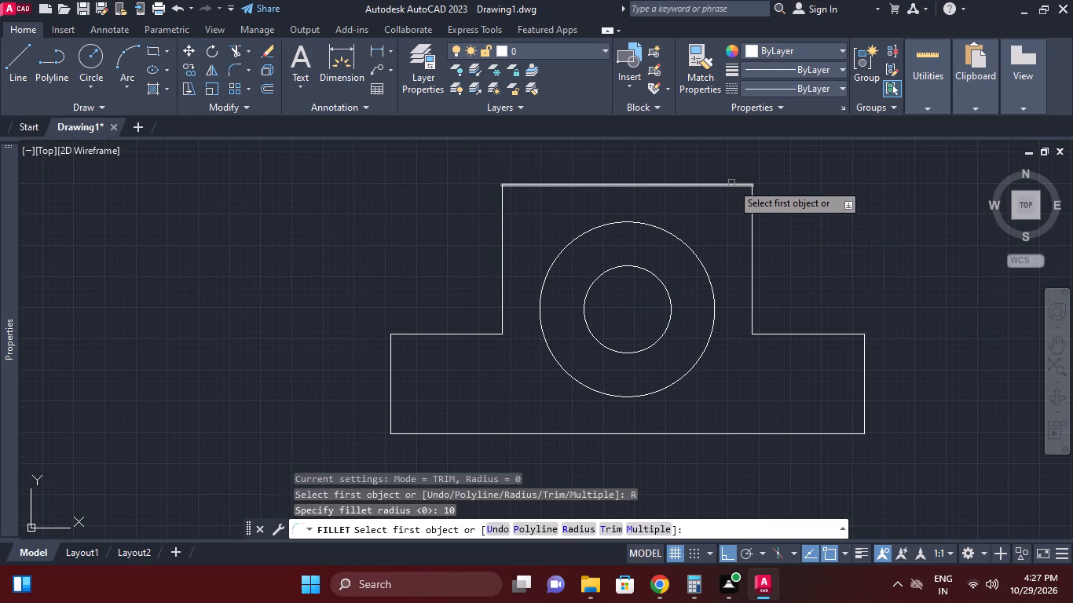
click(731, 185)
click(752, 206)
right_click(597, 212)
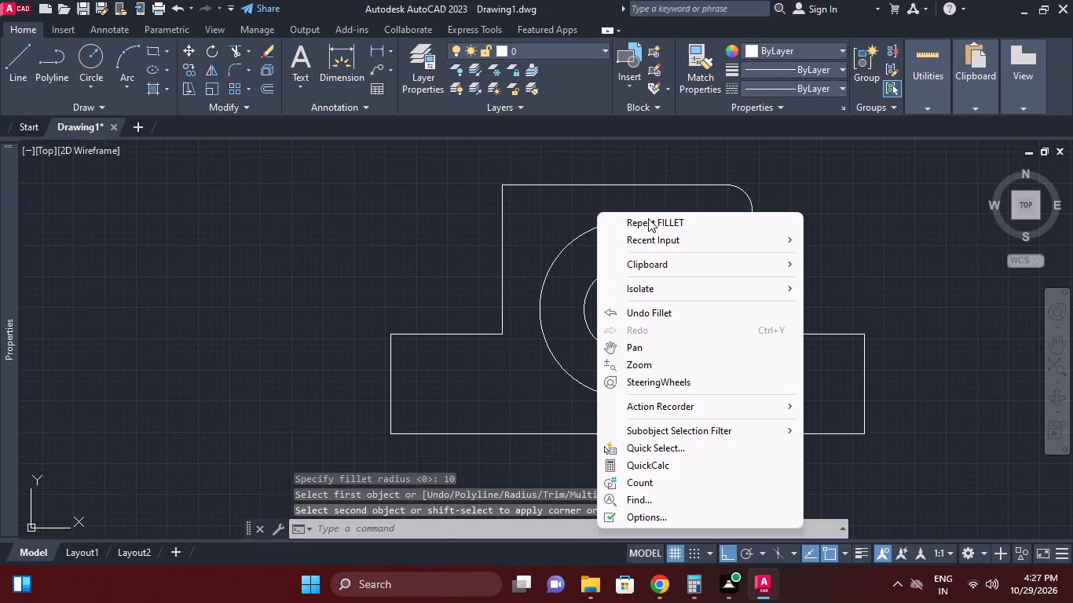
click(648, 218)
click(499, 204)
click(505, 217)
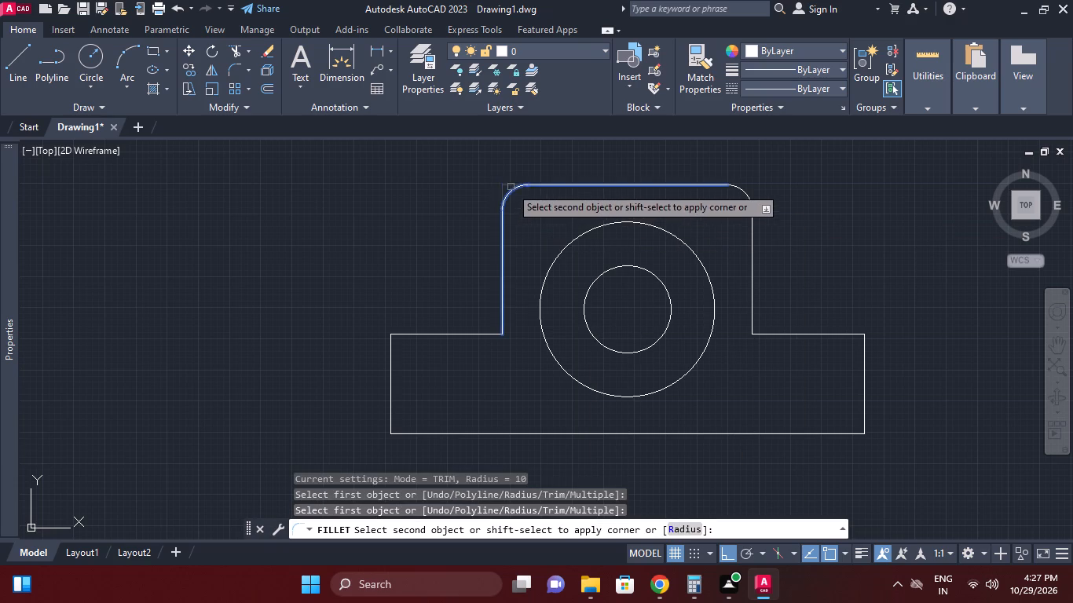
click(511, 187)
Turn off the drawing grid display.
middle_drag(818, 235, 812, 246)
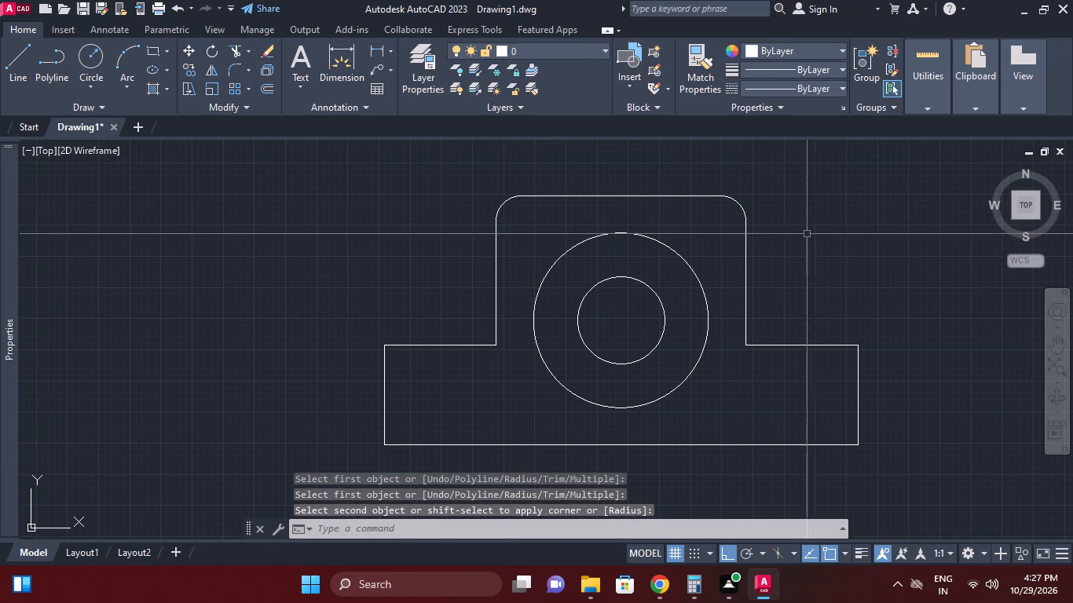
middle_drag(788, 228, 782, 247)
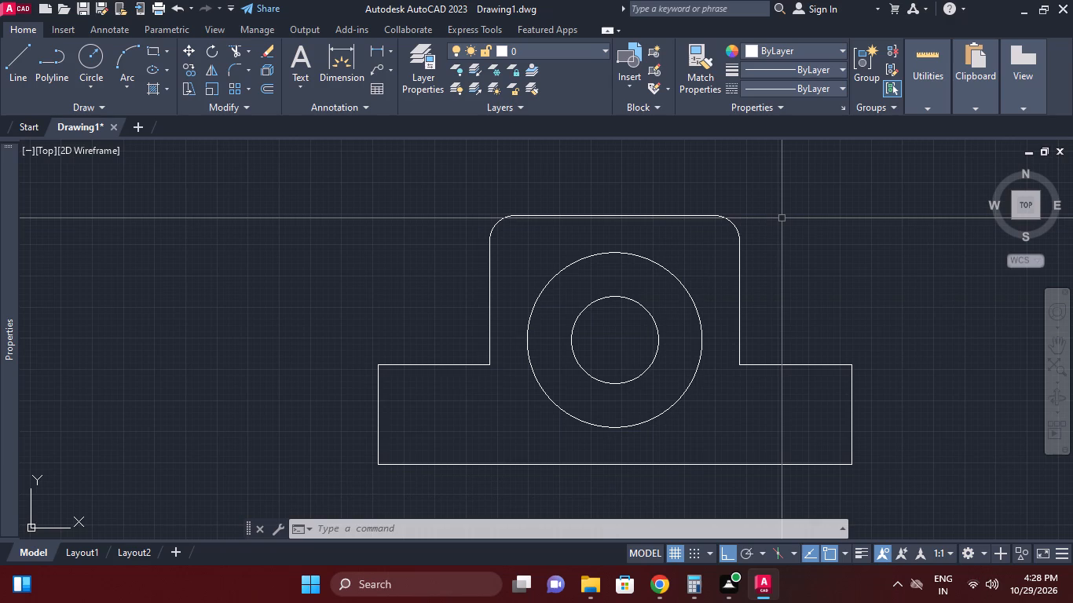
scroll(741, 261, down, 2)
middle_drag(738, 261, 714, 331)
middle_drag(694, 302, 655, 327)
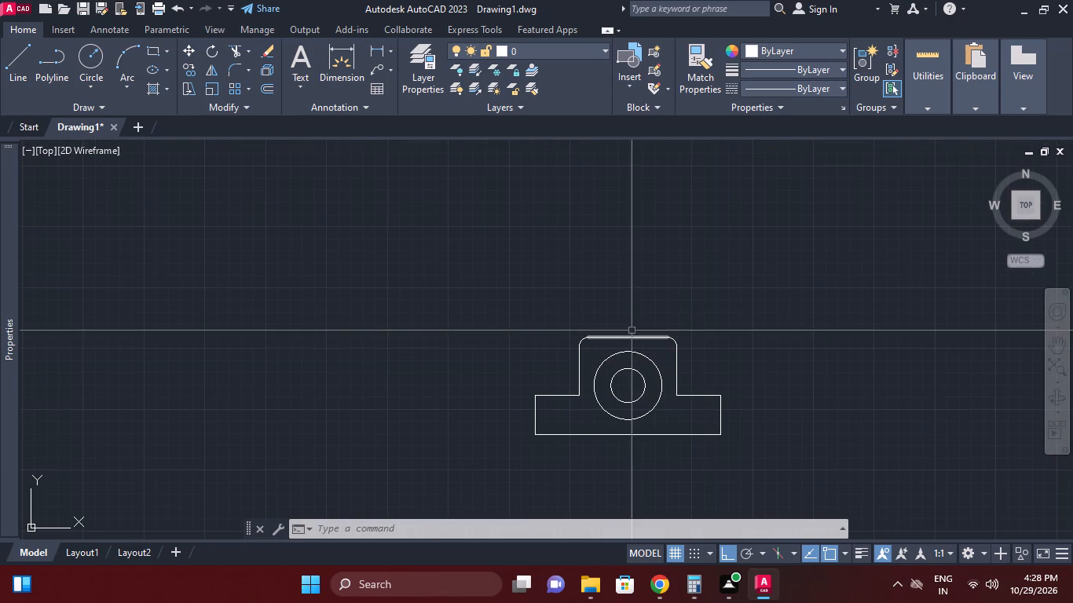
click(674, 554)
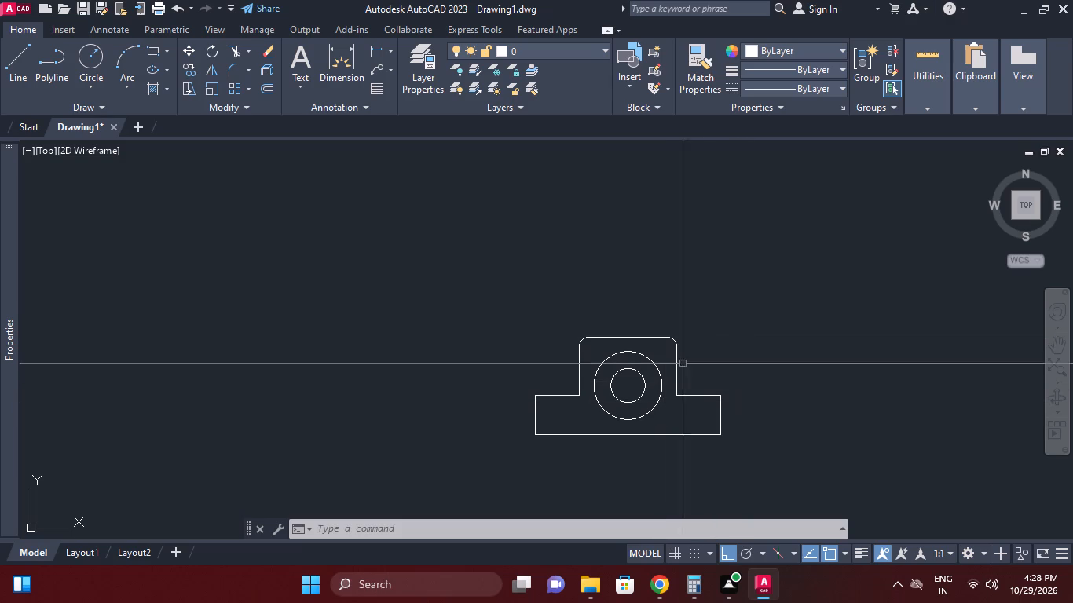
Draw a 70 long vertical line upward from the midpoint of the upper block's top edge.
click(12, 49)
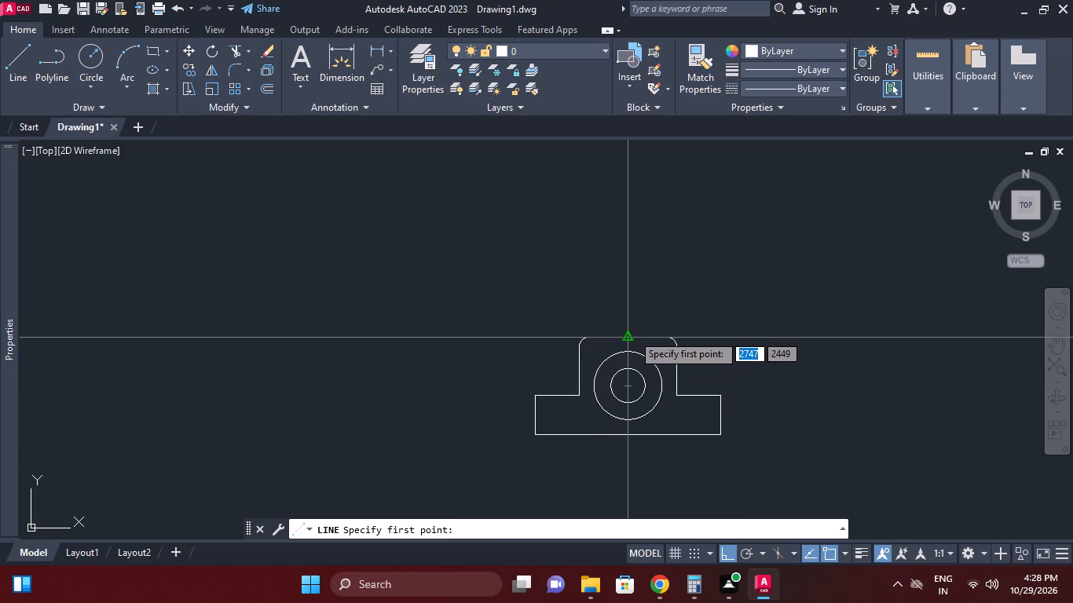
click(632, 334)
text(70)
key(Return)
key(Return)
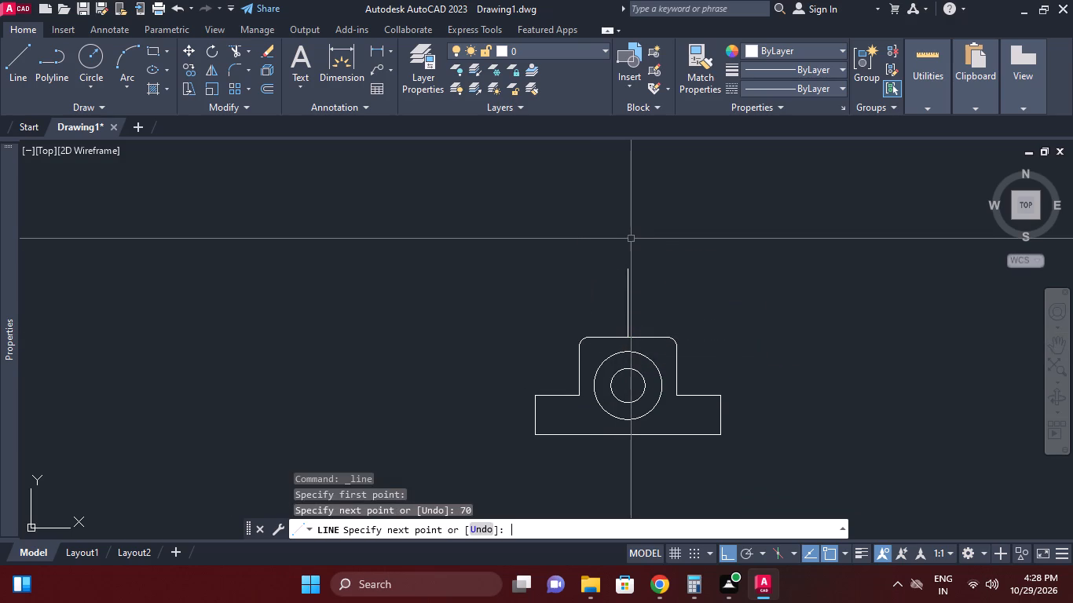
Offset the 70 long vertical line by 10 to both its left and right sides.
scroll(629, 239, up, 1)
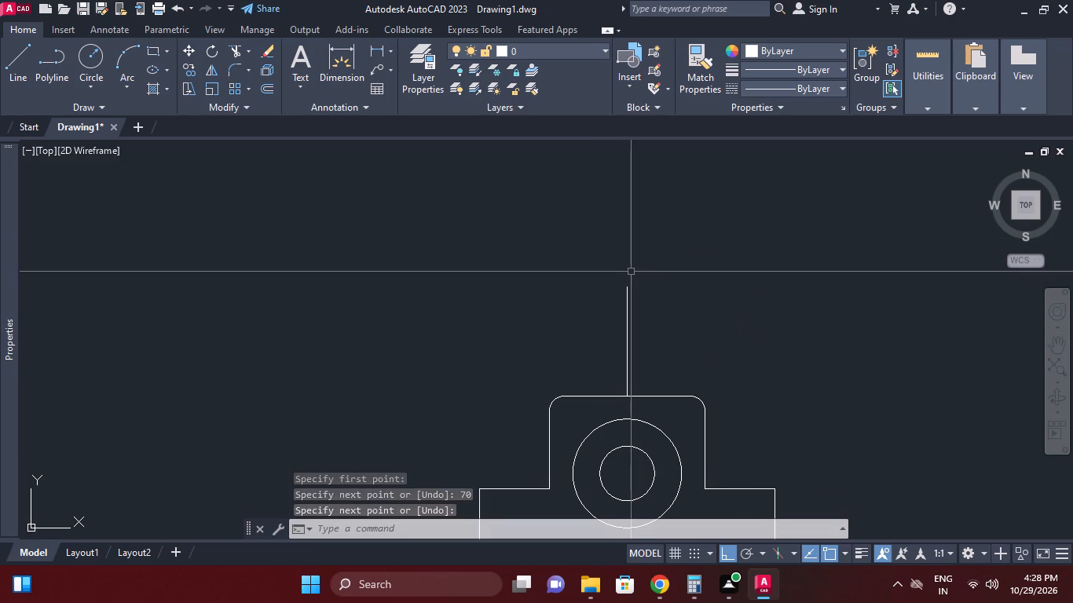
text(O)
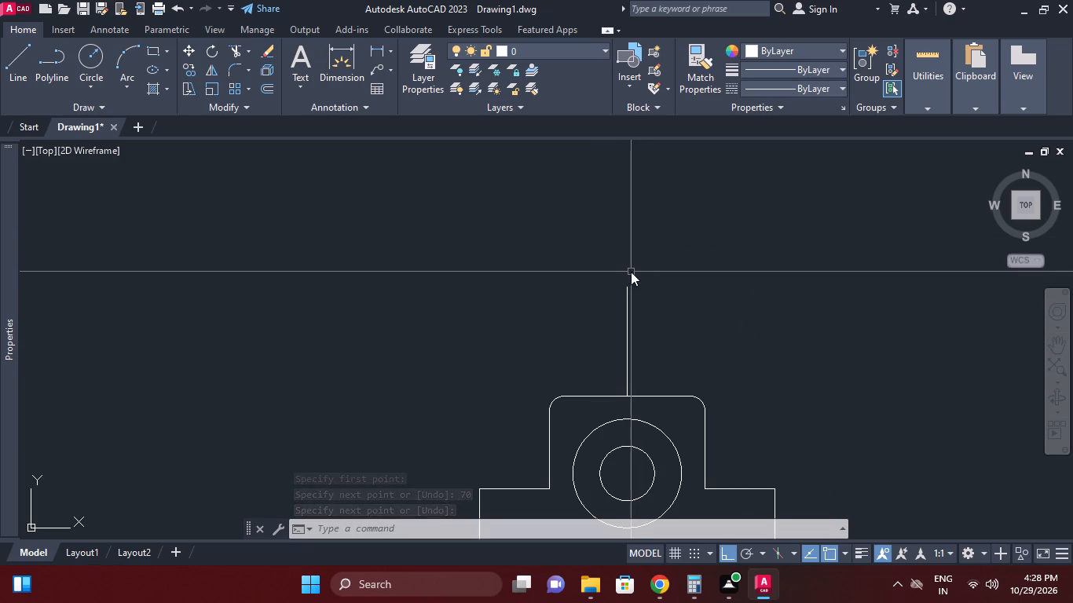
key(space)
text(10)
key(Return)
click(629, 305)
click(614, 294)
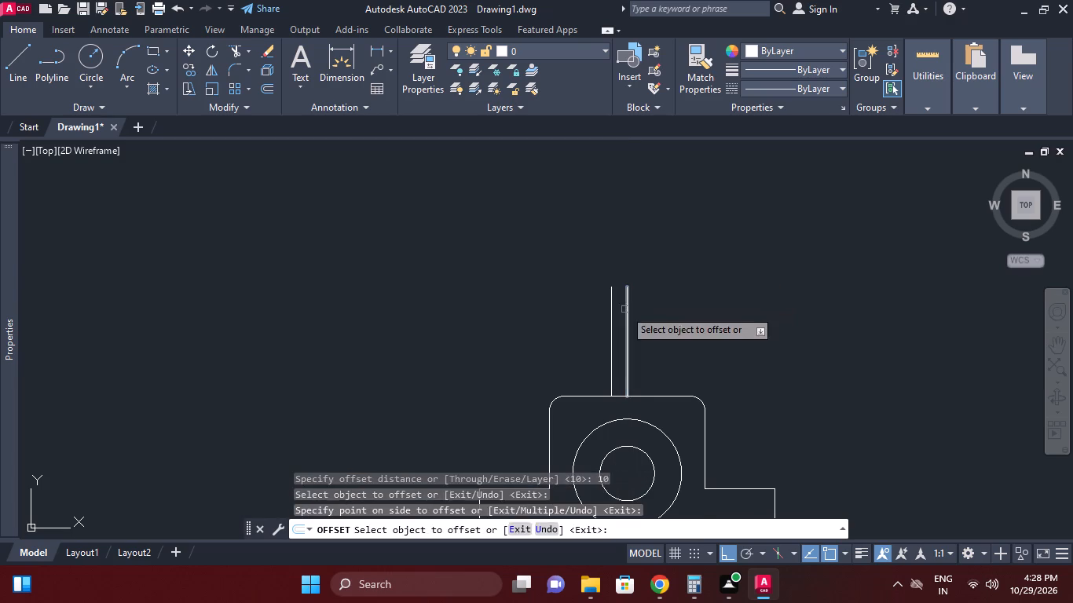
click(624, 309)
click(659, 289)
right_click(702, 276)
click(725, 288)
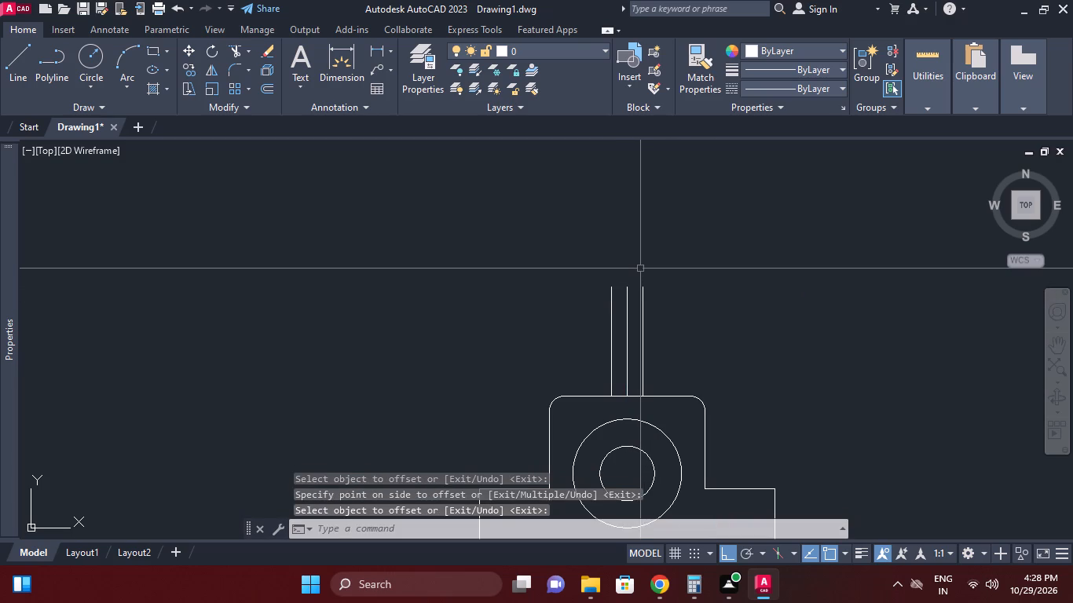
Draw a horizontal line joining the top ends of the two offset vertical lines.
text(L)
key(space)
scroll(641, 267, up, 2)
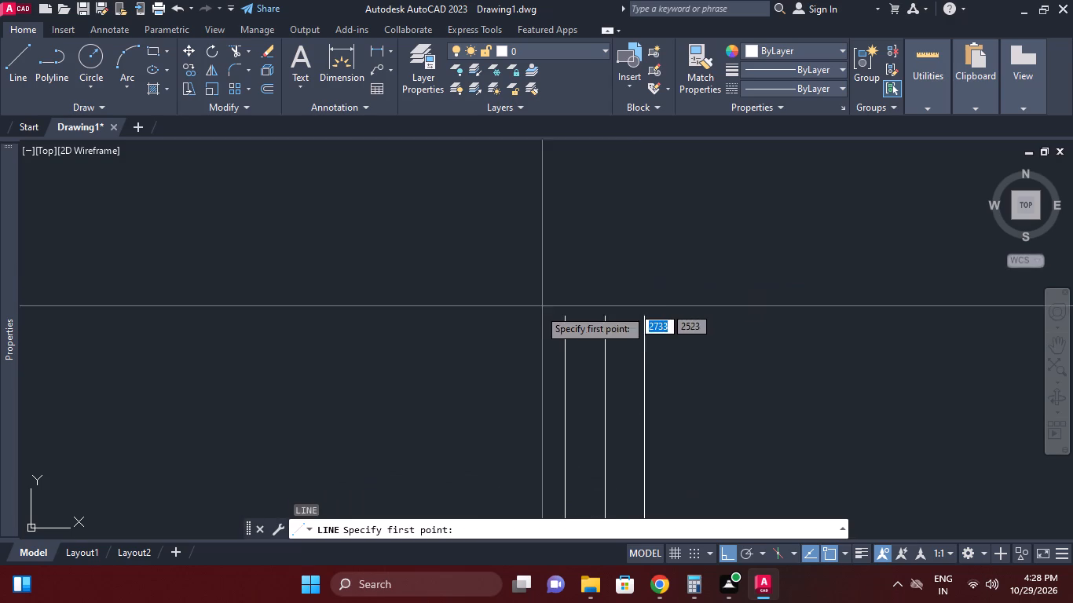
click(562, 316)
click(647, 316)
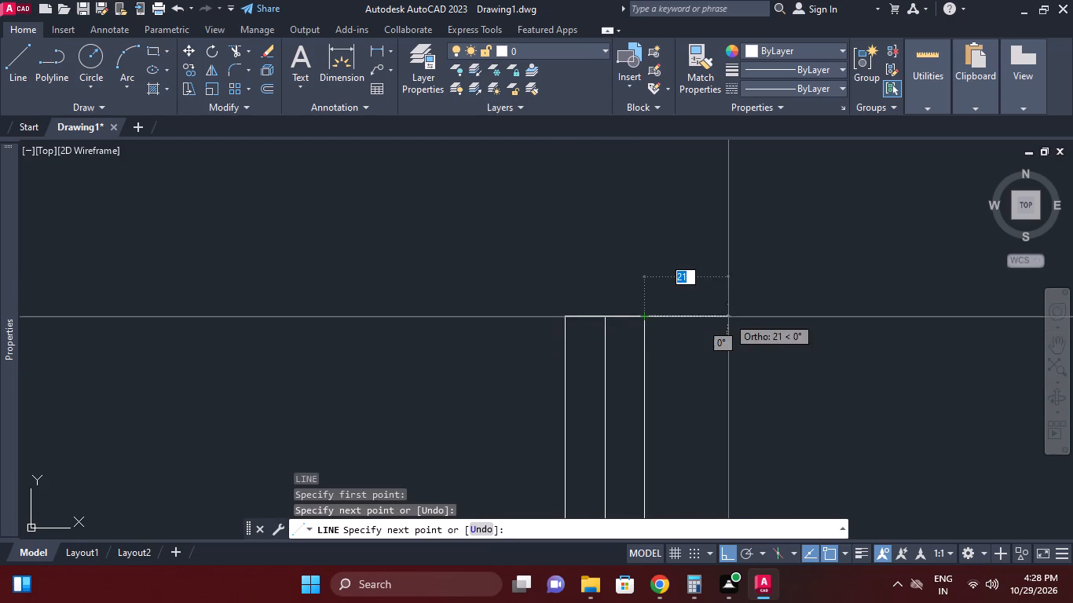
right_click(727, 316)
click(760, 323)
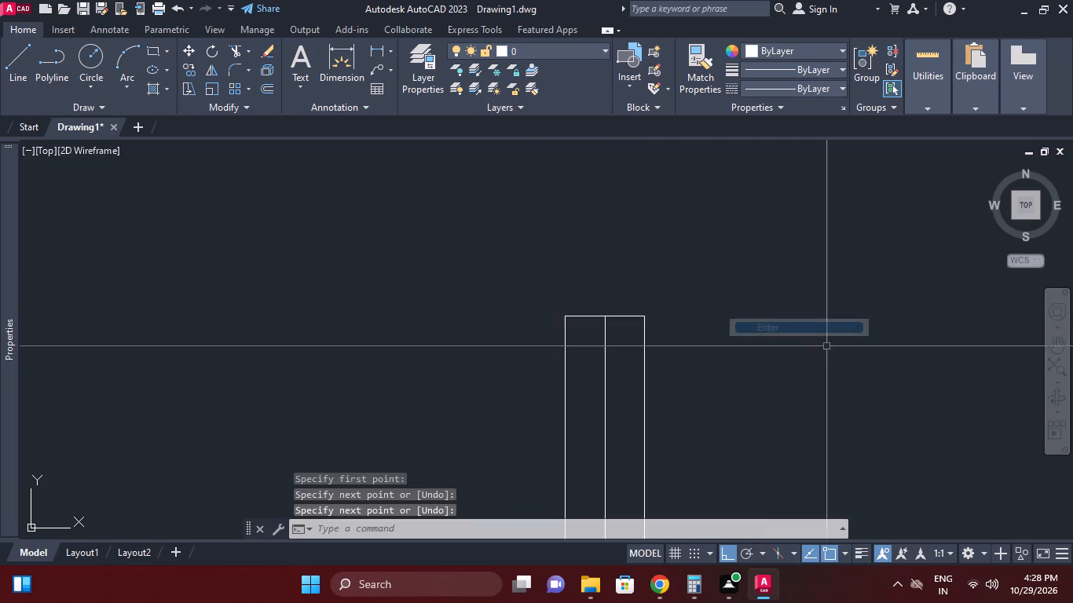
Offset the stem's top horizontal line downward by 12.
middle_drag(826, 341, 826, 321)
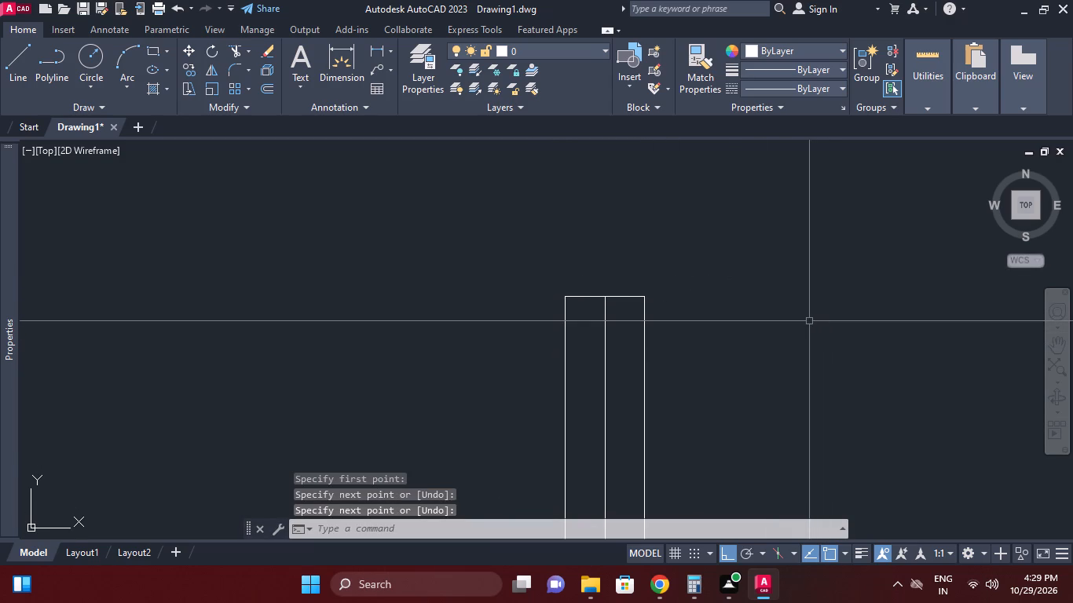
middle_drag(794, 321, 782, 321)
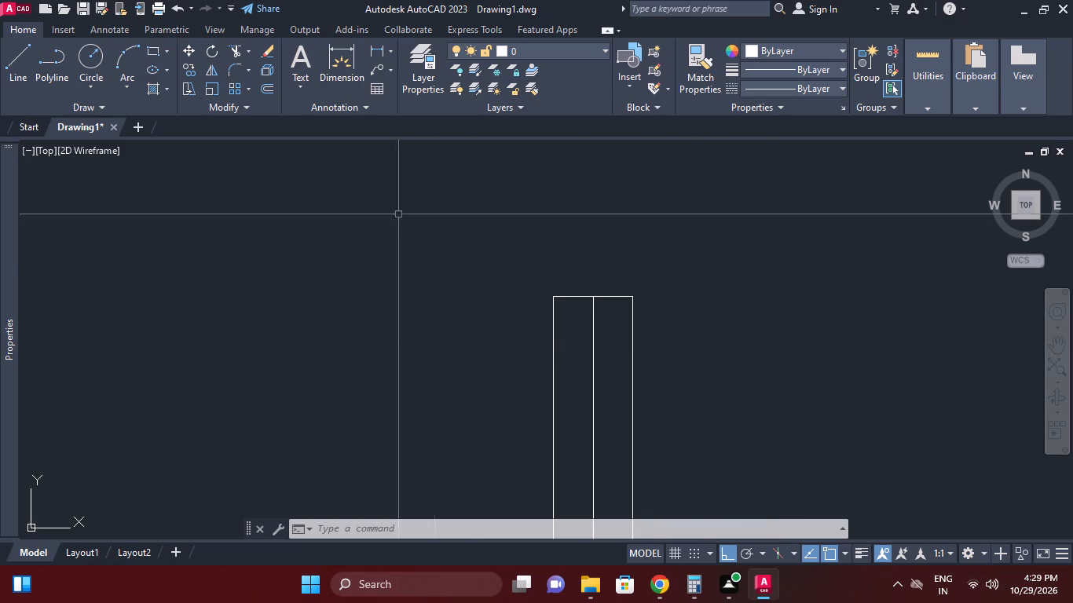
click(260, 82)
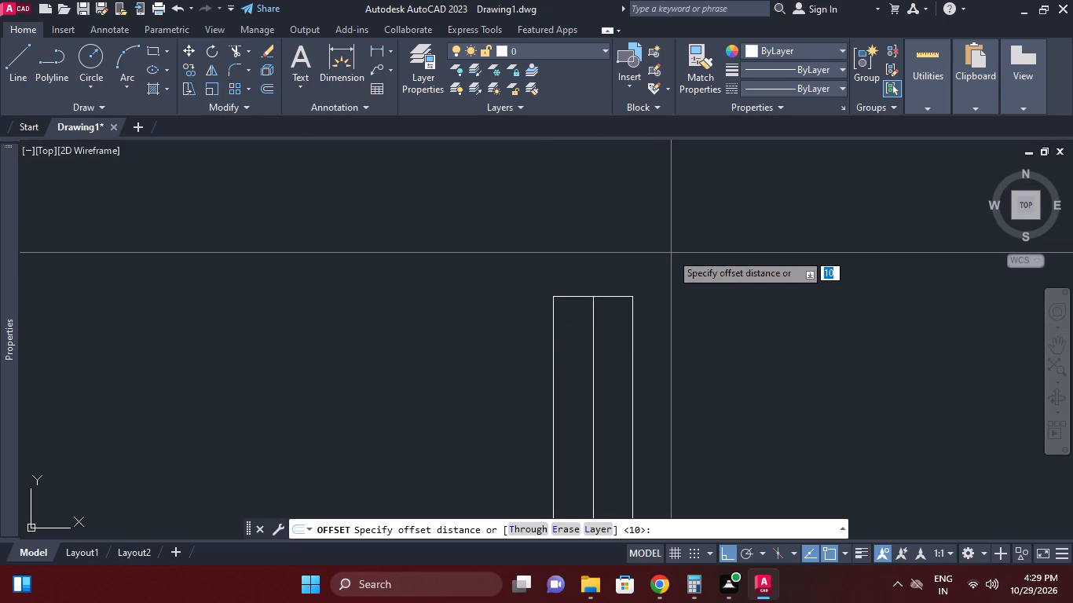
text(12)
key(Return)
click(626, 298)
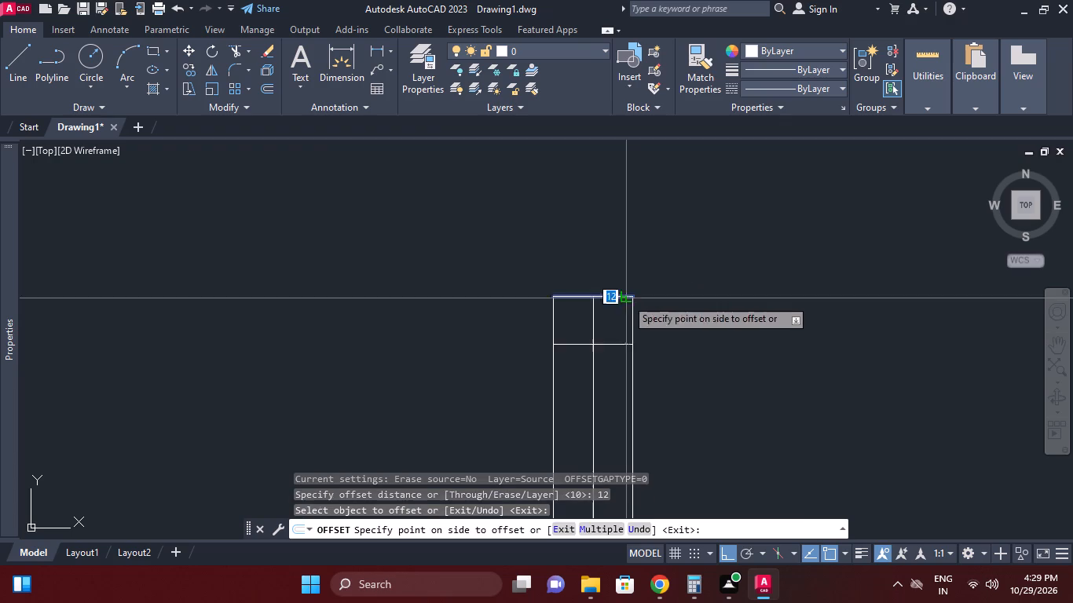
click(625, 341)
key(Escape)
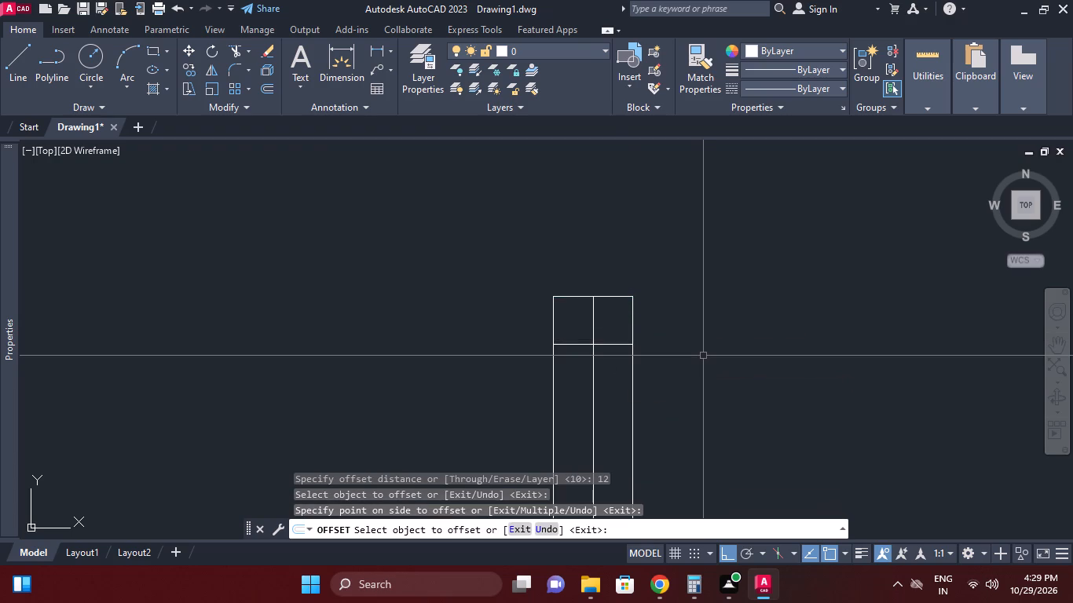
Offset the stem's vertical centre line by 17/2 to both its left and right sides.
key(o)
key(space)
text(17/2)
key(Return)
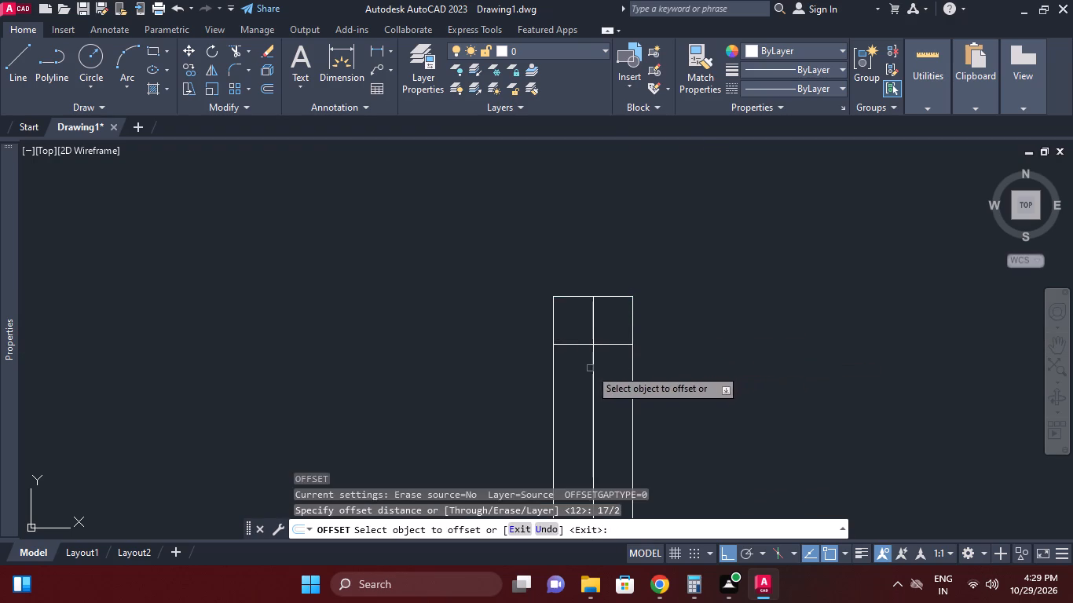
click(591, 368)
click(586, 364)
click(597, 368)
click(595, 359)
click(630, 359)
middle_drag(738, 370, 745, 325)
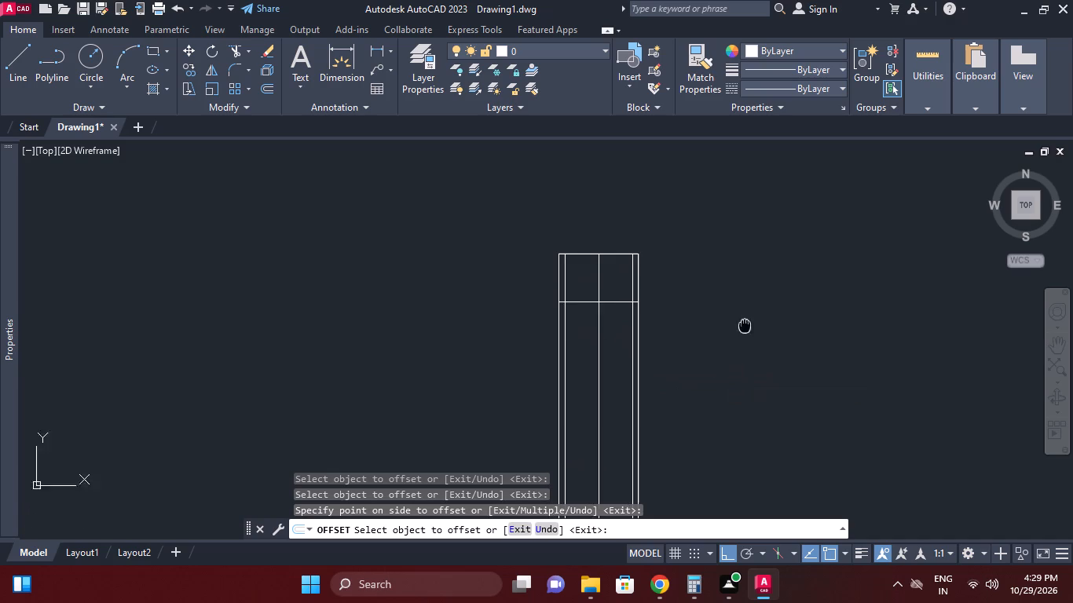
key(Escape)
Offset the horizontal line 12 below the stem's top downward by 1.5.
text(O)
key(space)
key(1)
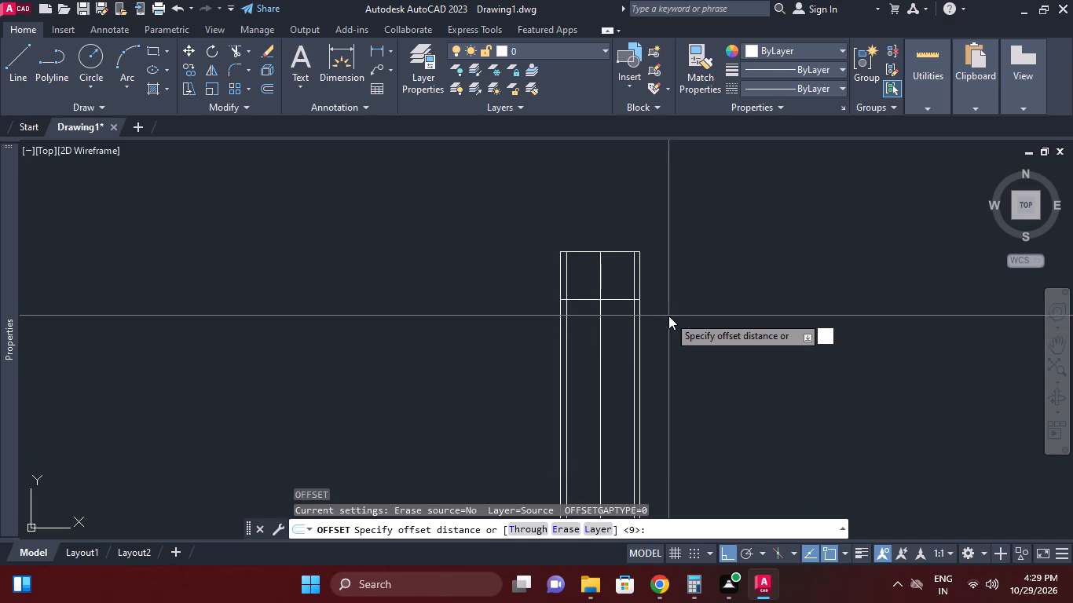
text(.5)
key(Return)
click(623, 298)
click(618, 315)
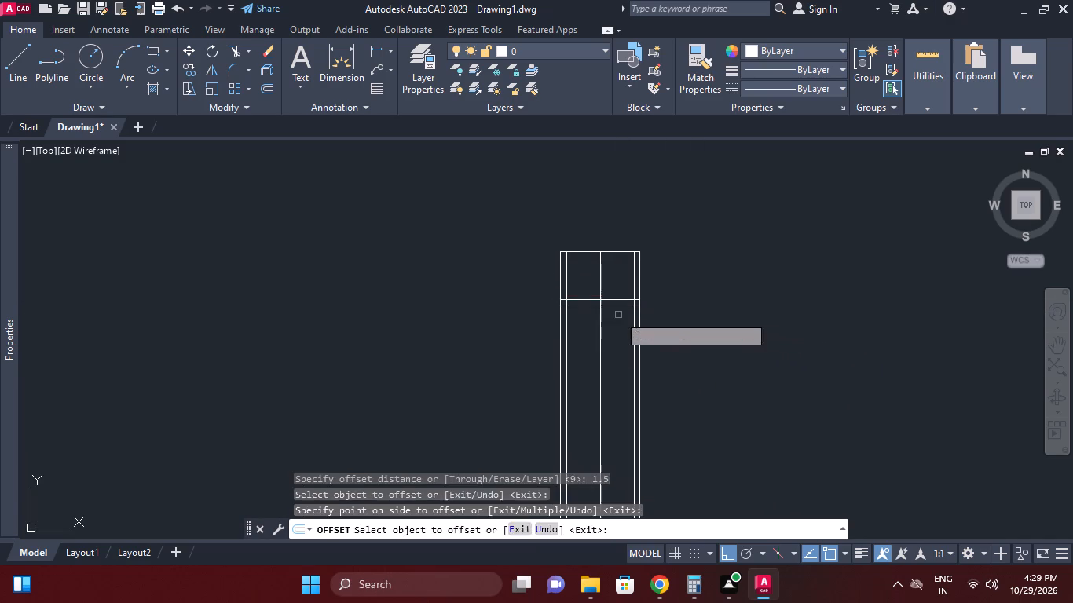
key(Escape)
Trim the two inner vertical lines above and below the 1.5 high band, using its horizontal lines as cutting edges.
scroll(572, 307, up, 1)
middle_click(572, 307)
key(t)
key(r)
key(space)
click(572, 295)
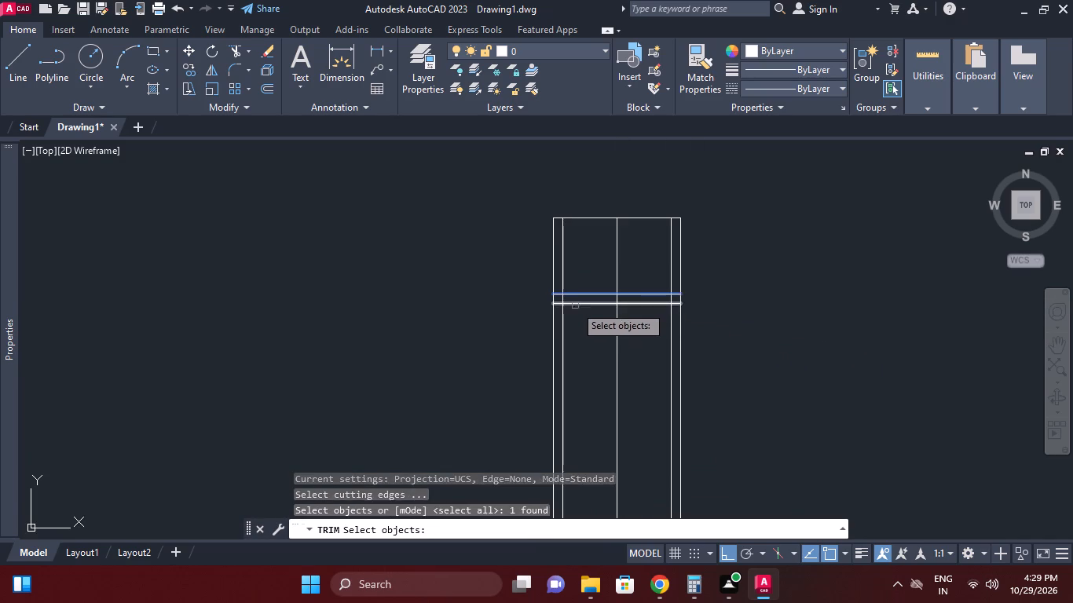
click(575, 305)
key(space)
click(562, 285)
click(562, 320)
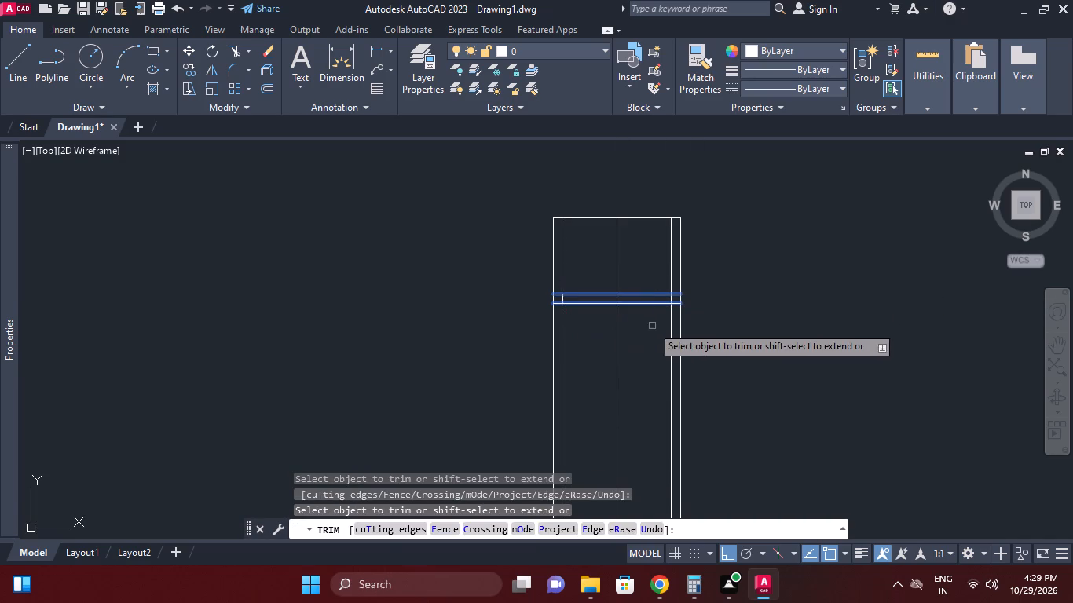
click(669, 320)
click(671, 272)
Trim the stem's outer left and right edges between the band's two horizontal lines to form the groove.
scroll(673, 294, up, 3)
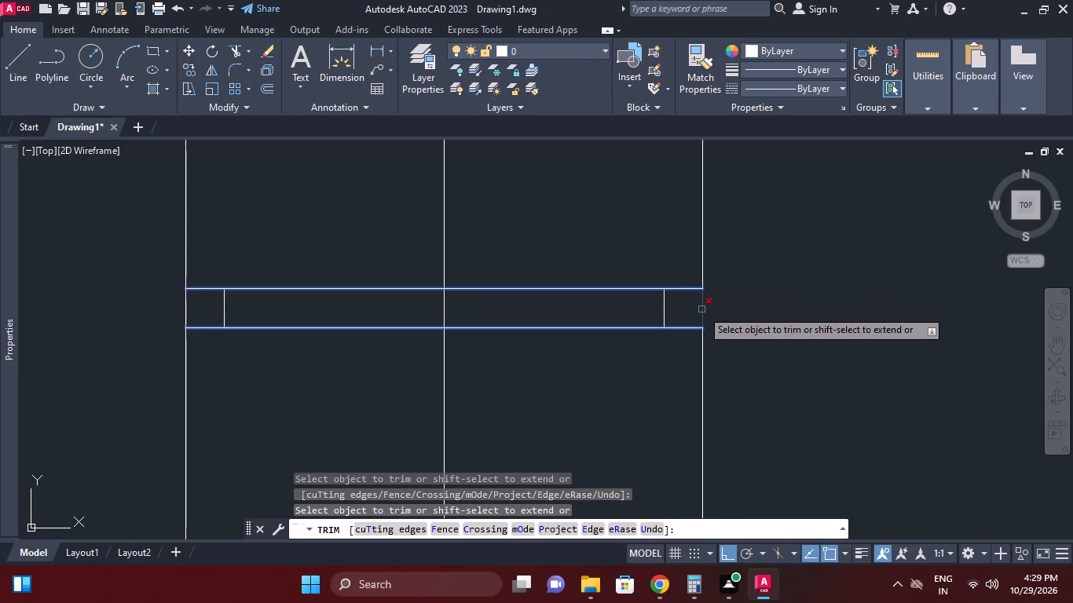
click(701, 309)
drag(372, 320, 370, 331)
drag(363, 314, 350, 312)
click(181, 308)
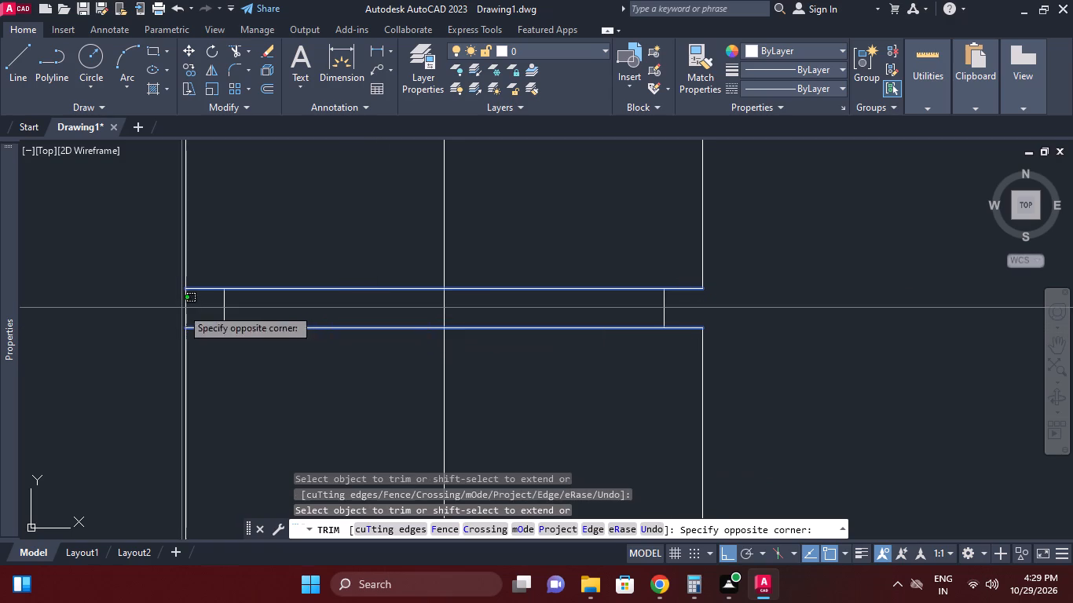
click(183, 311)
click(185, 309)
scroll(189, 317, down, 1)
middle_drag(199, 323, 208, 325)
key(Escape)
Offset the groove's lower horizontal line downward by 10.
middle_drag(339, 367, 500, 365)
scroll(345, 367, down, 1)
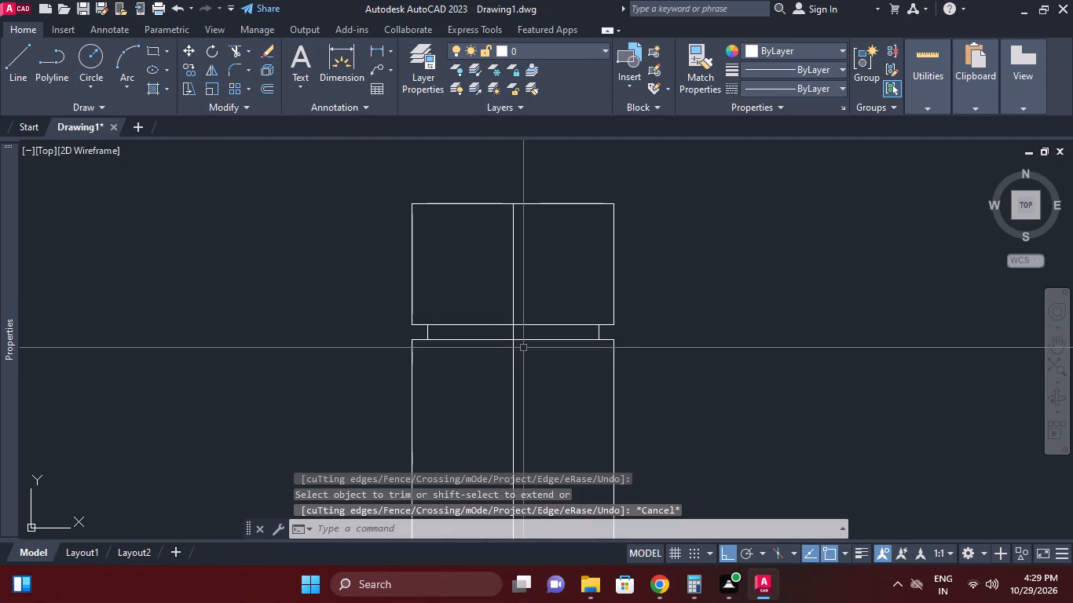
middle_drag(602, 375, 602, 367)
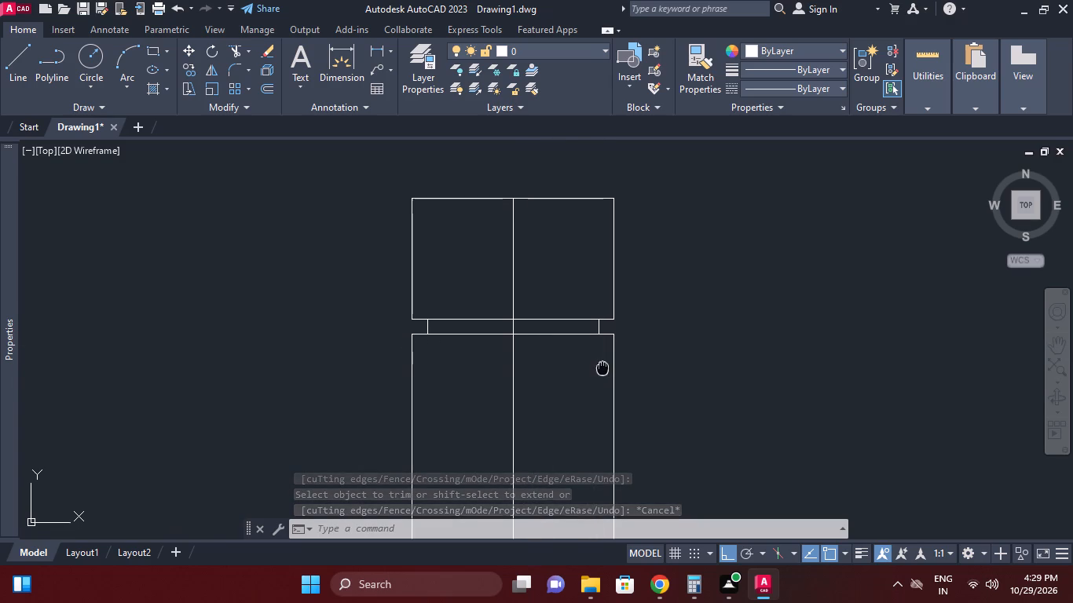
middle_drag(602, 367, 602, 365)
text(O)
key(space)
key(1)
key(0)
key(Return)
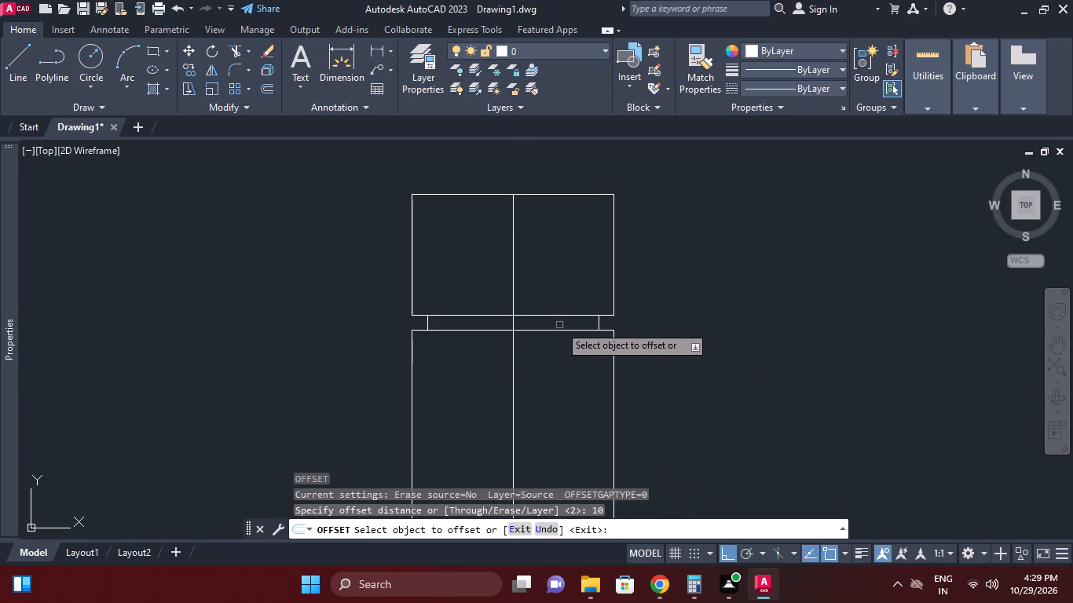
click(558, 333)
middle_drag(537, 377, 560, 309)
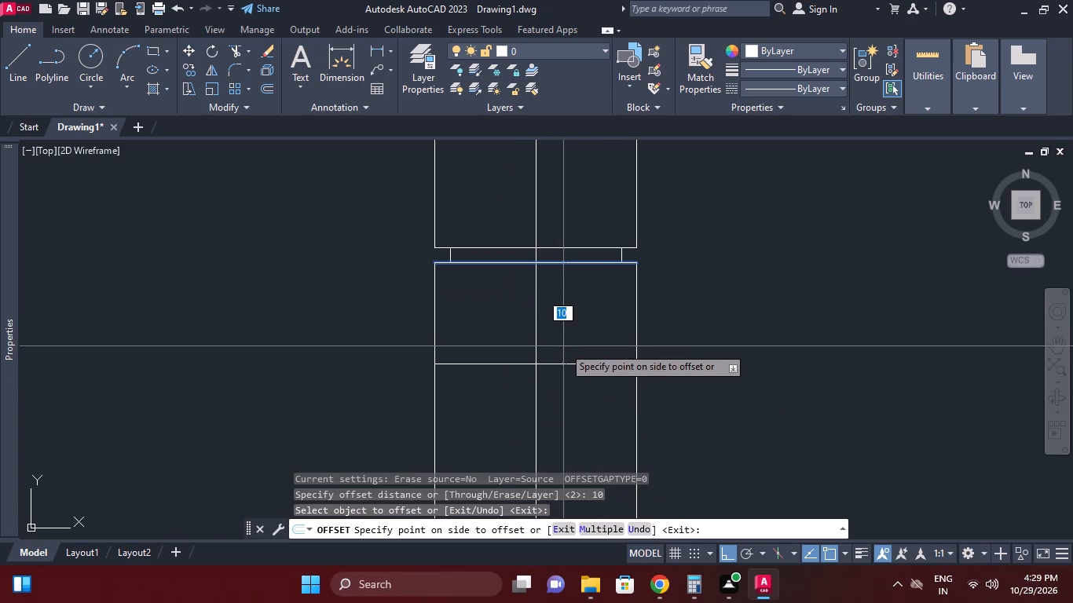
click(564, 347)
Offset the line 10 below the groove downward by 1.5 to lay out a second band.
click(576, 364)
key(1)
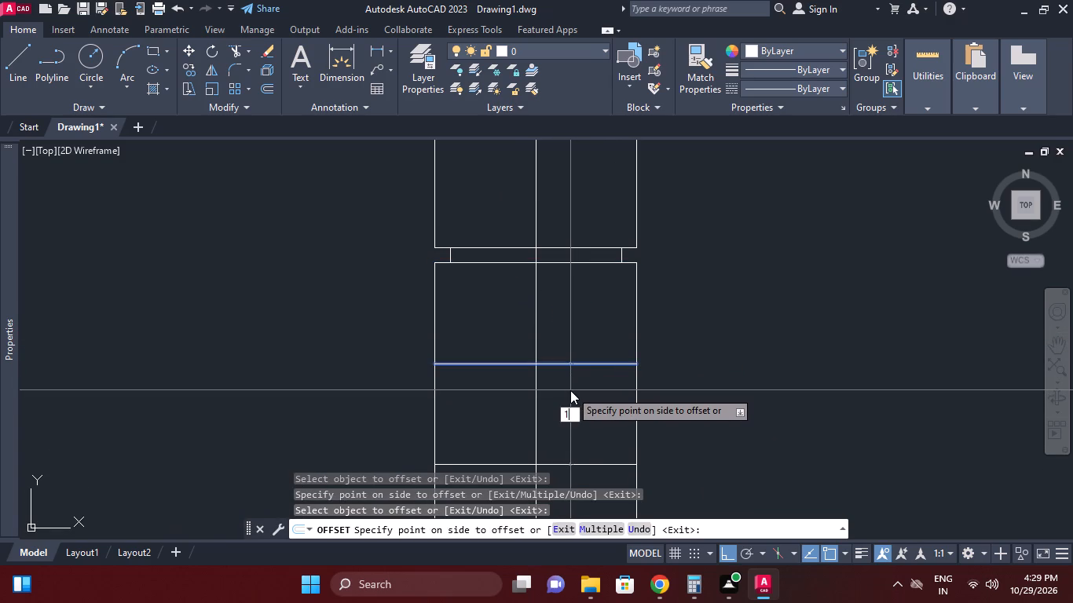
key(period)
key(5)
key(Return)
middle_drag(668, 413, 668, 400)
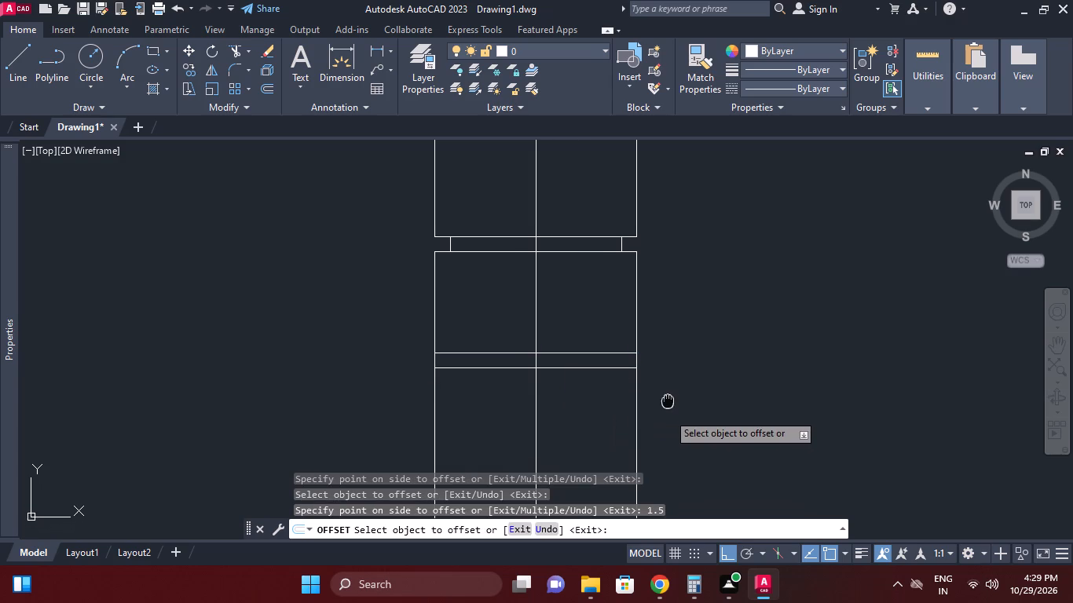
middle_drag(668, 400, 668, 393)
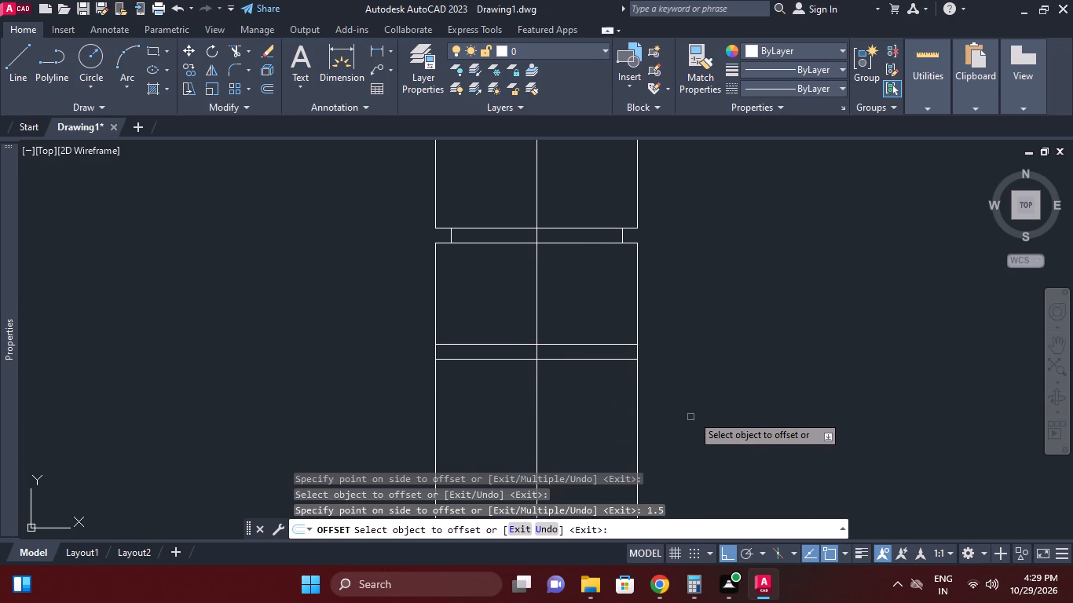
scroll(694, 389, down, 2)
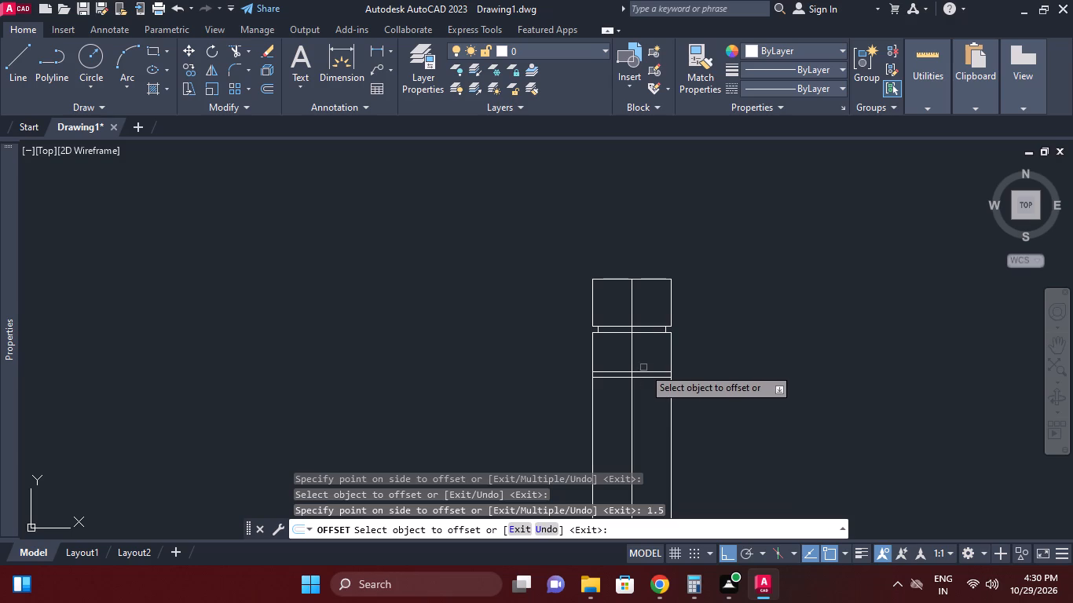
key(Escape)
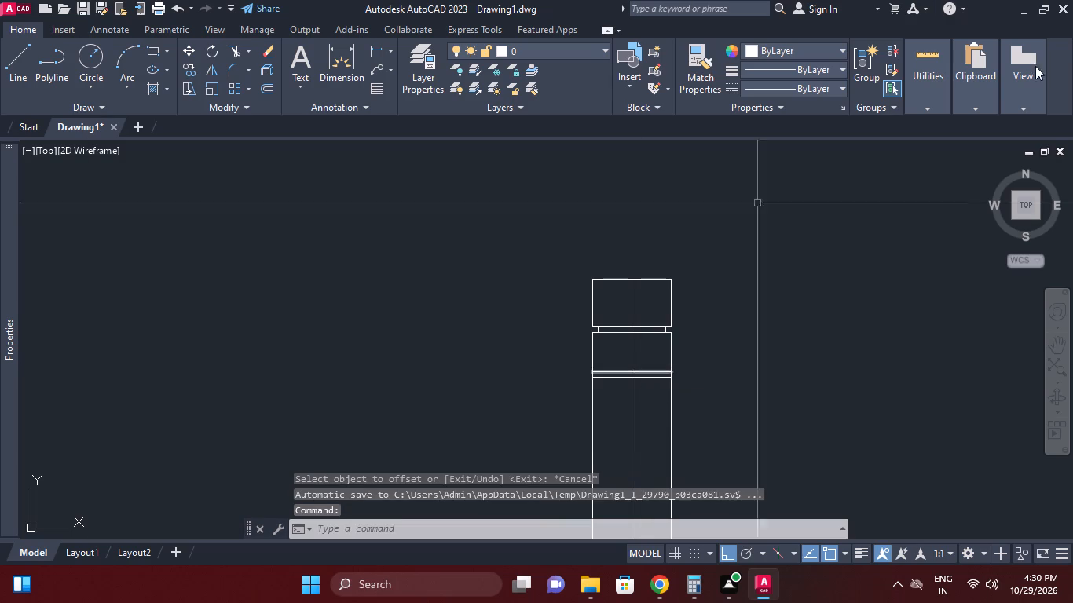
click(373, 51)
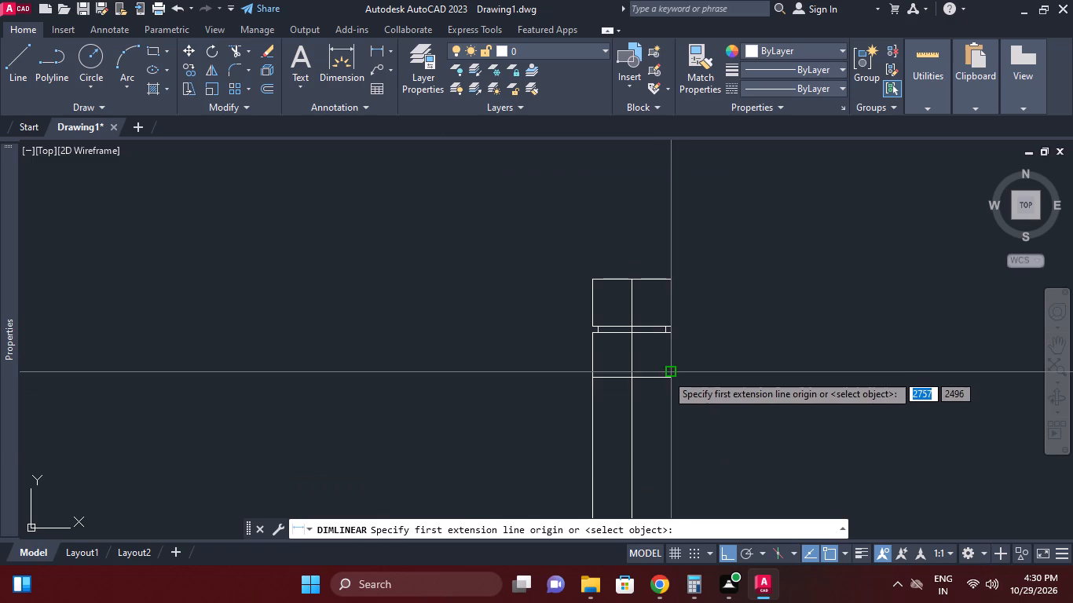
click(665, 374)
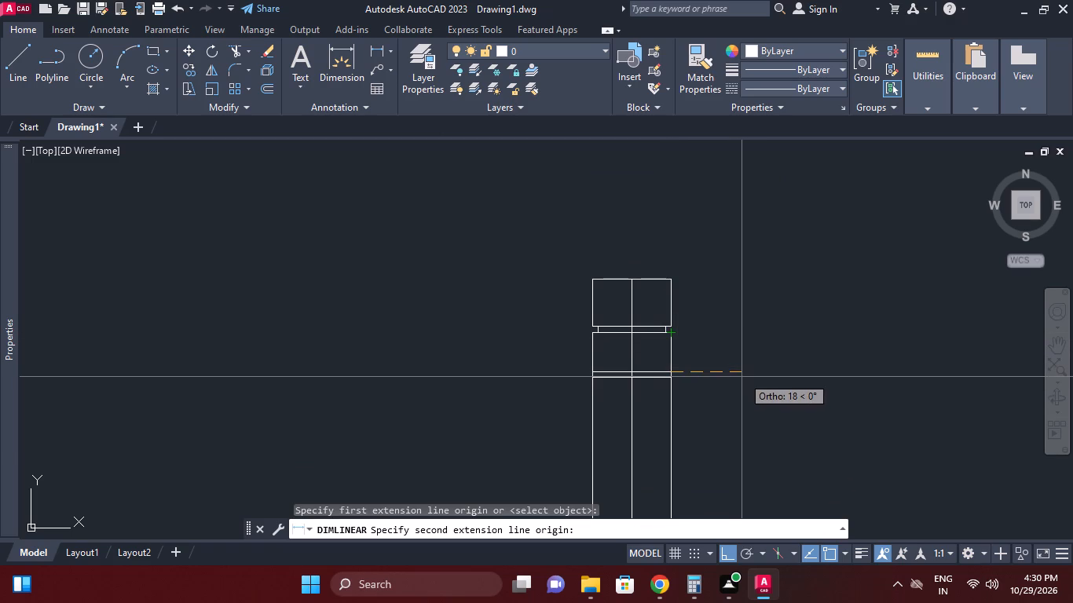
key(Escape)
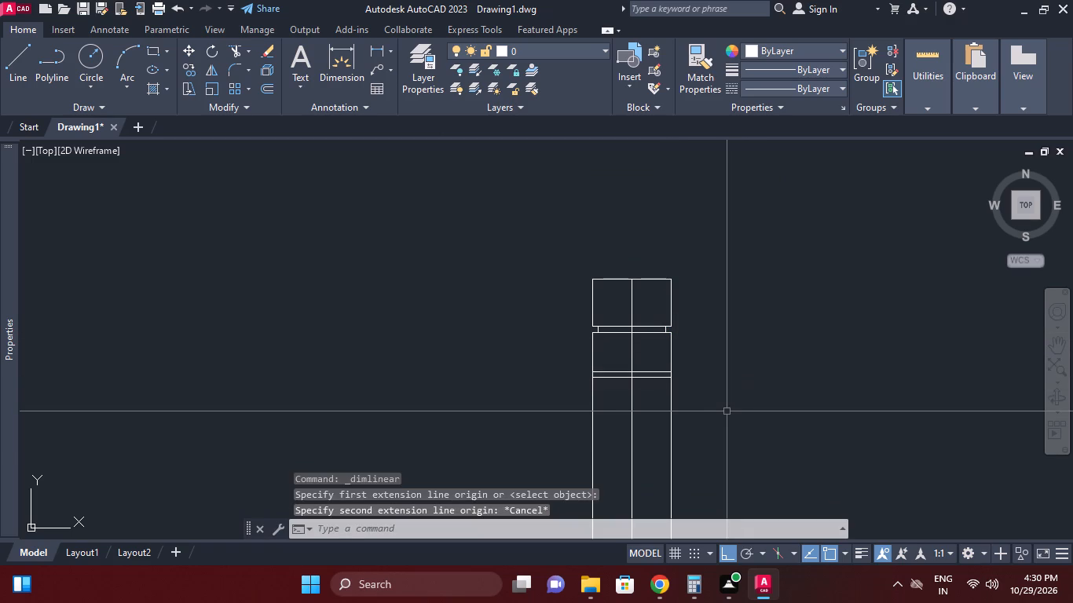
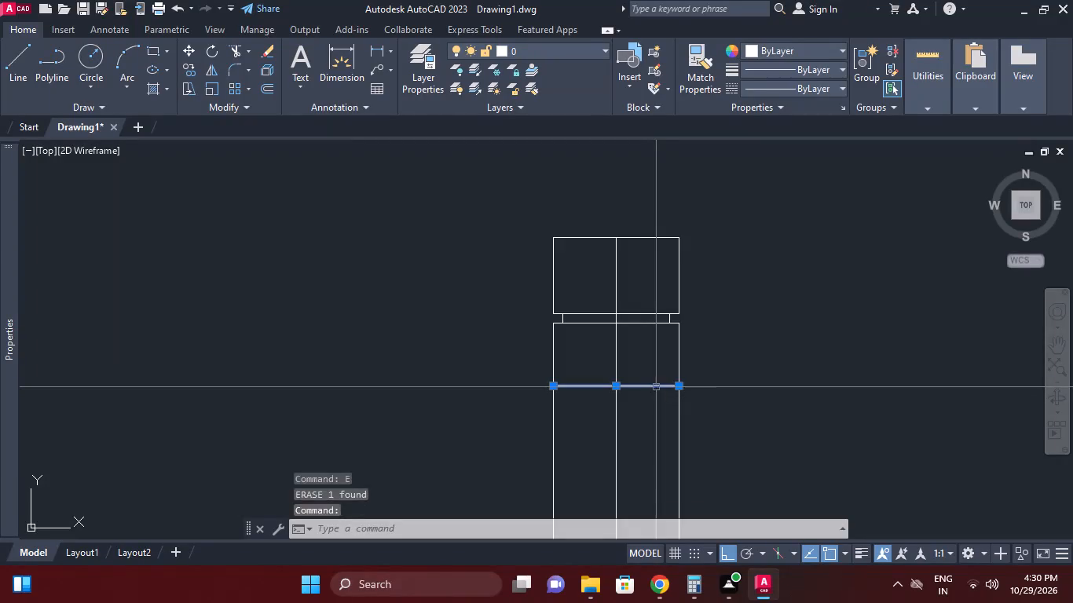
Offset the top groove's lower horizontal line downward by 22.
key(Escape)
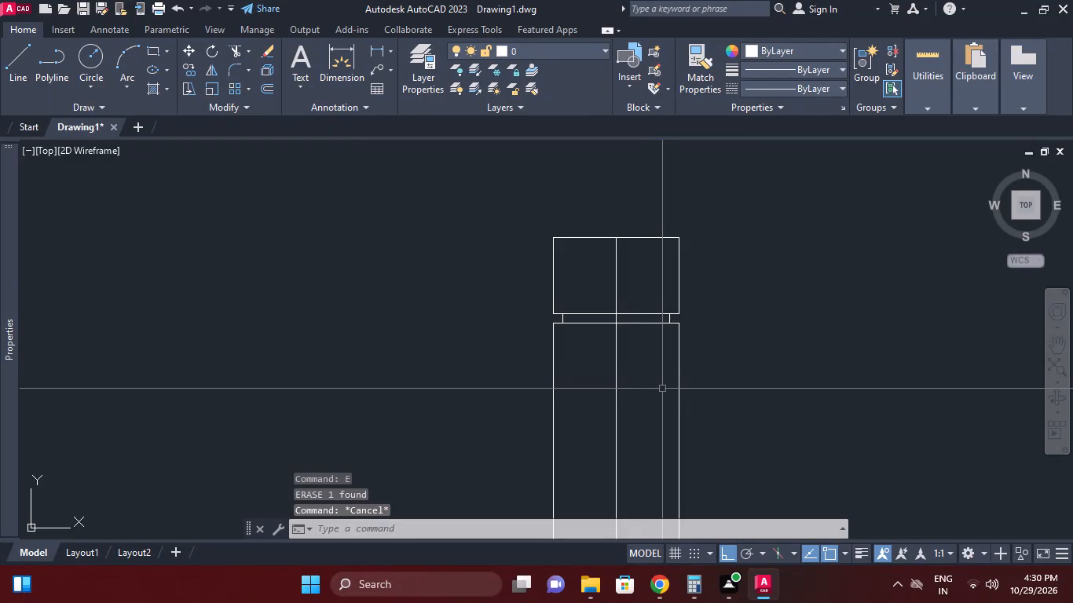
key(o)
key(space)
text(22)
key(Return)
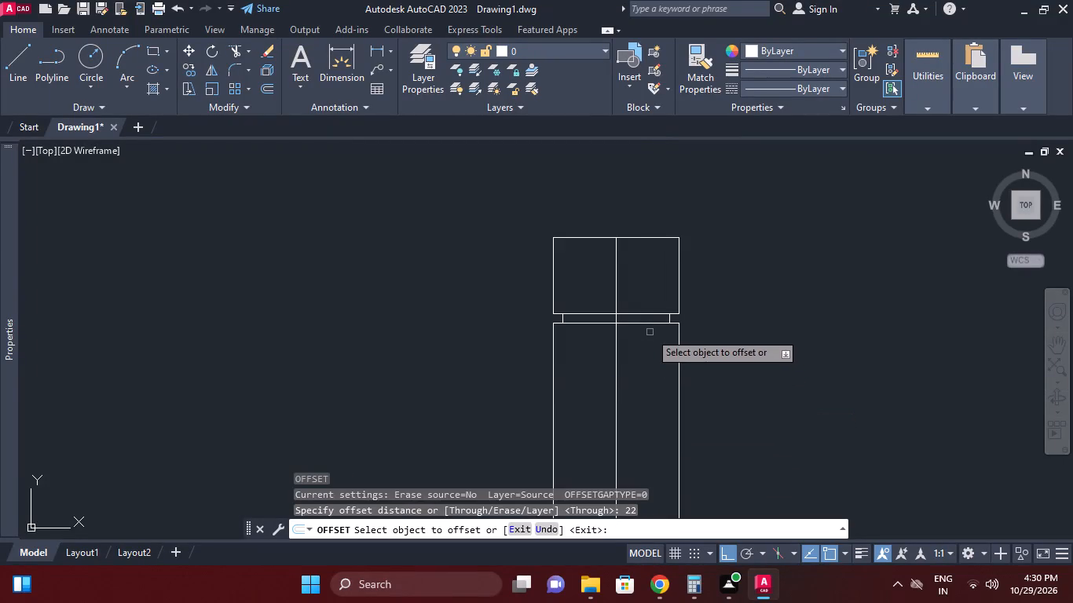
click(650, 323)
click(648, 380)
middle_drag(769, 429, 818, 314)
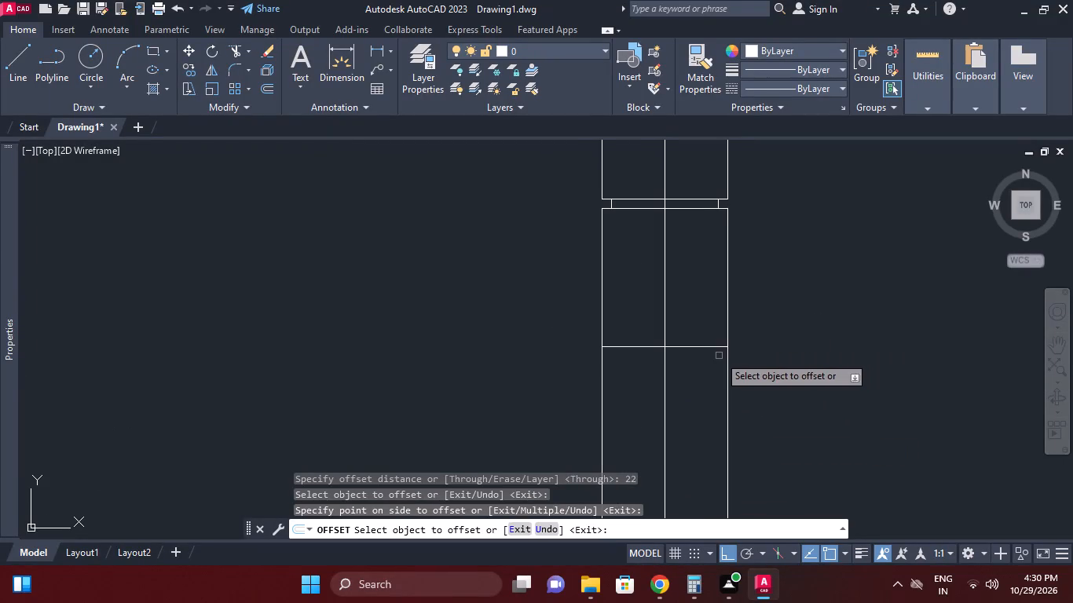
Offset the line 22 below the top groove downward by 1.5 to lay out the second band.
click(711, 347)
text(1.5)
key(Return)
scroll(776, 363, down, 1)
middle_drag(776, 363, 778, 330)
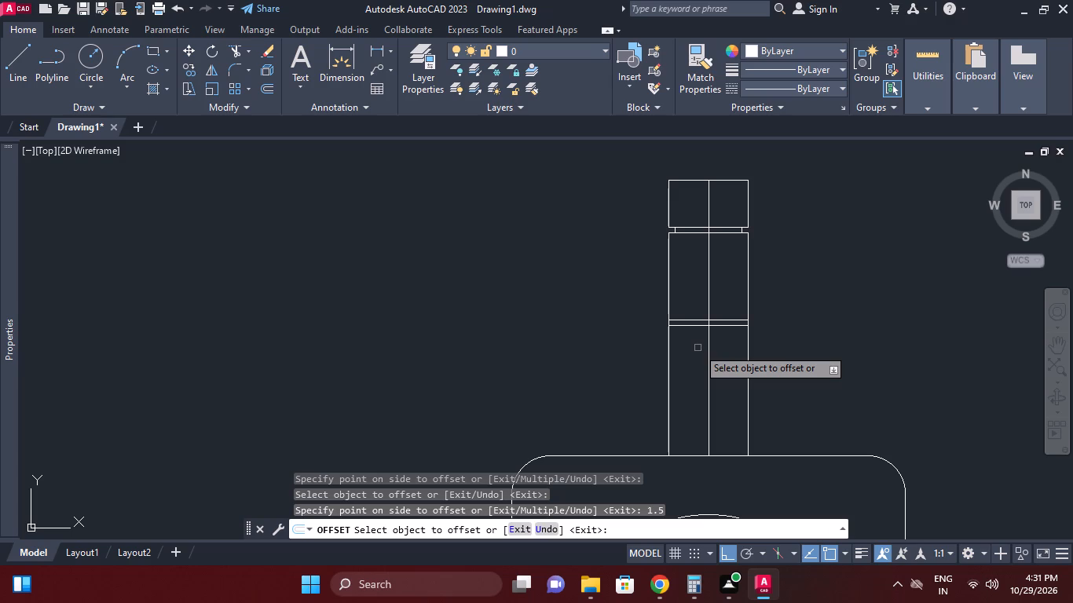
key(Escape)
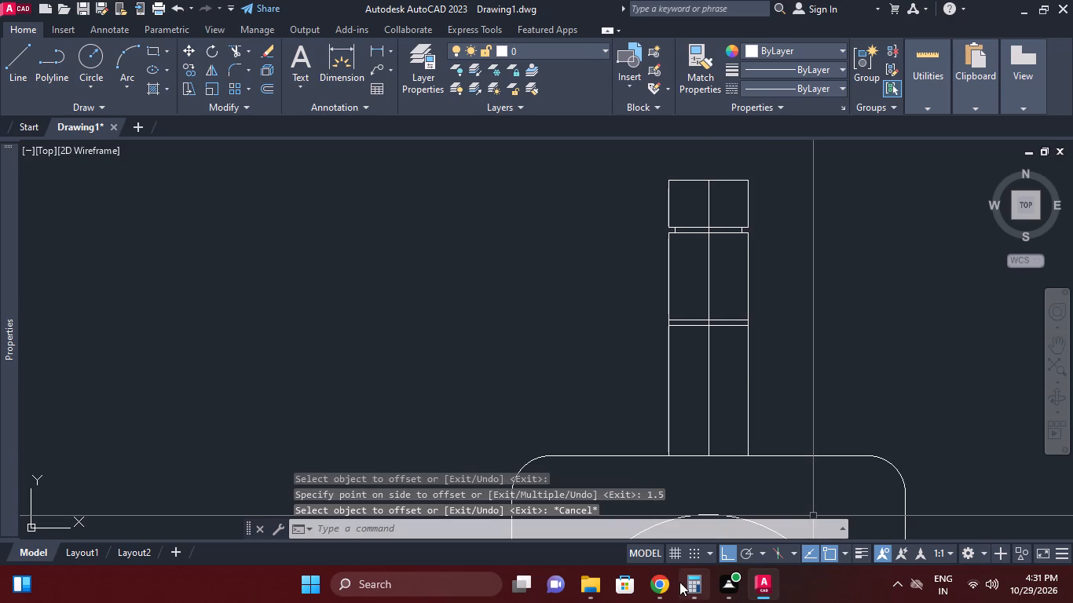
In Calculator, subtract 12 and 22 from 70 and divide the result by 3, and return to AutoCAD.
click(680, 584)
key(Escape)
text(70)
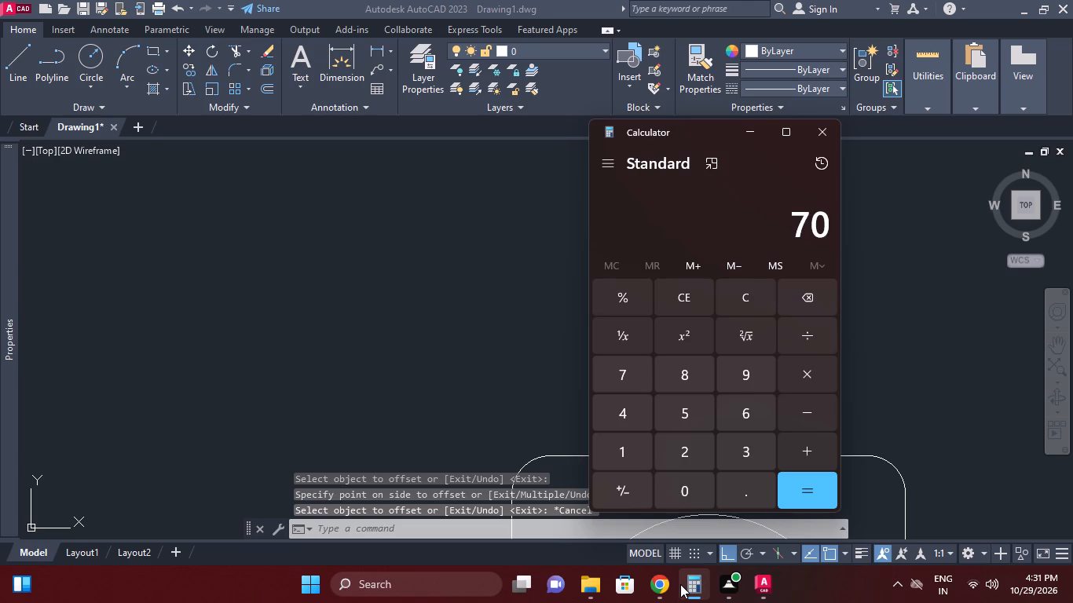
key(minus)
text(12)
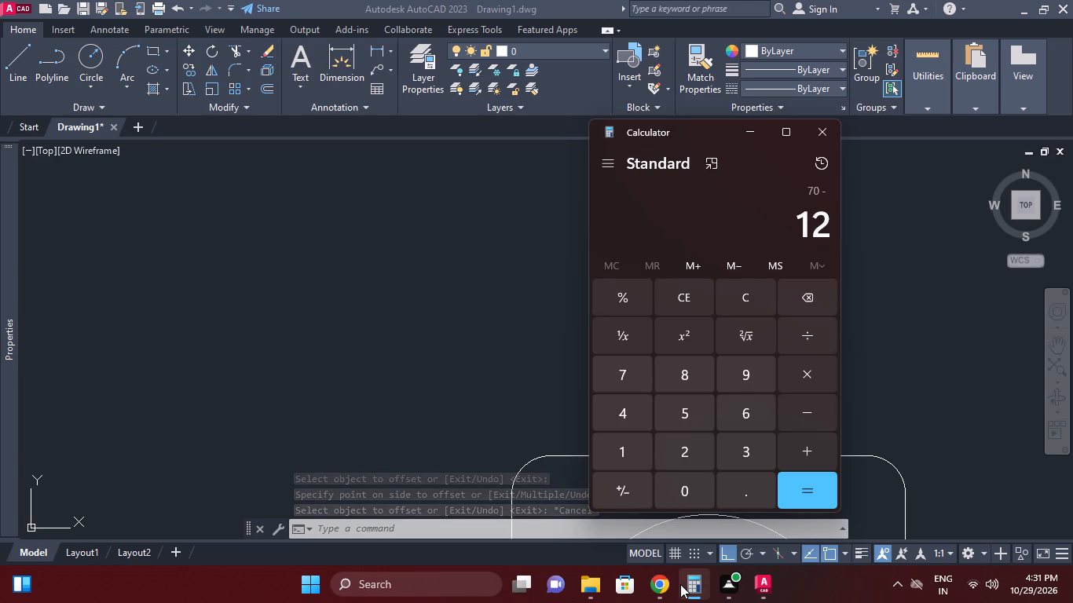
key(Return)
key(minus)
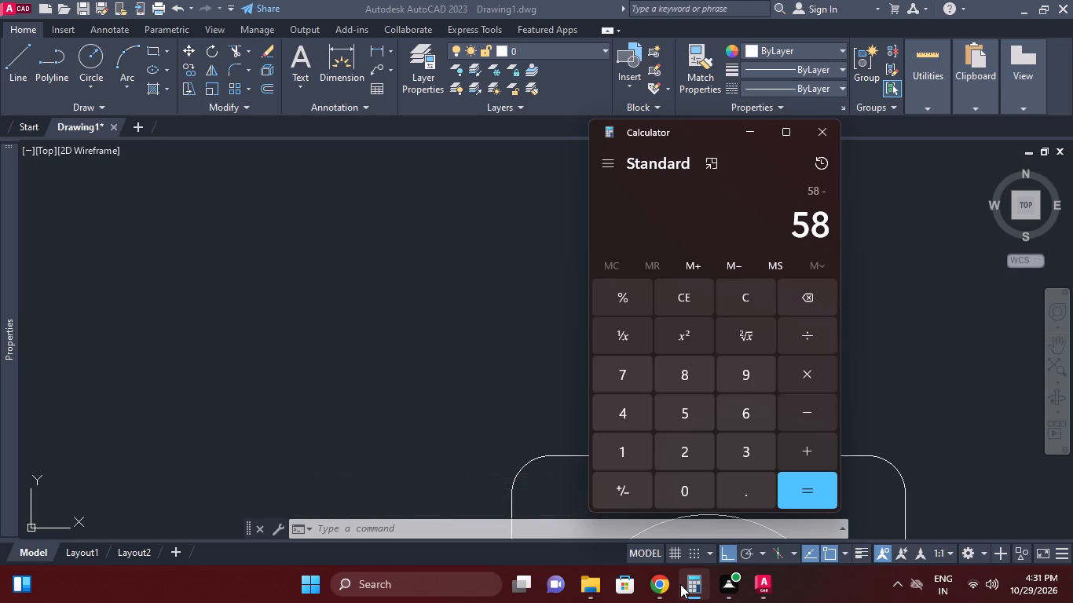
text(22)
key(Return)
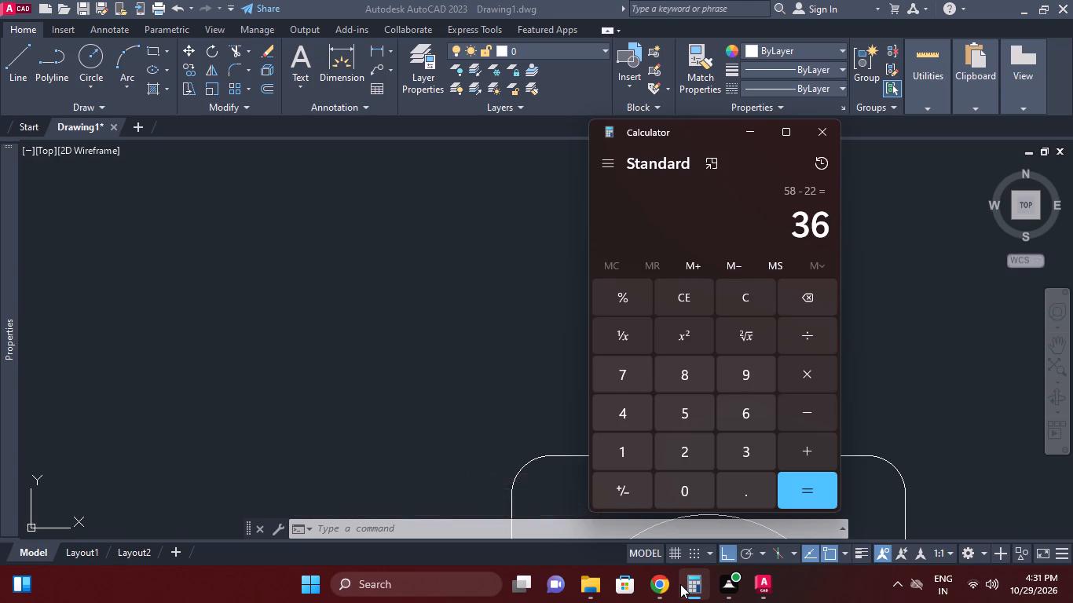
text(/3)
key(Return)
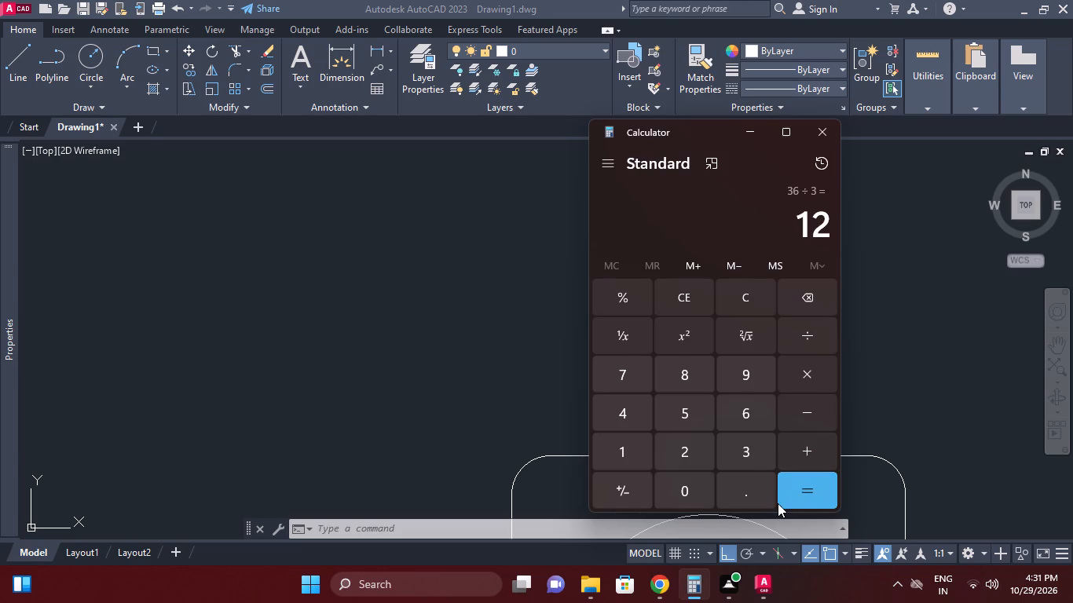
click(920, 250)
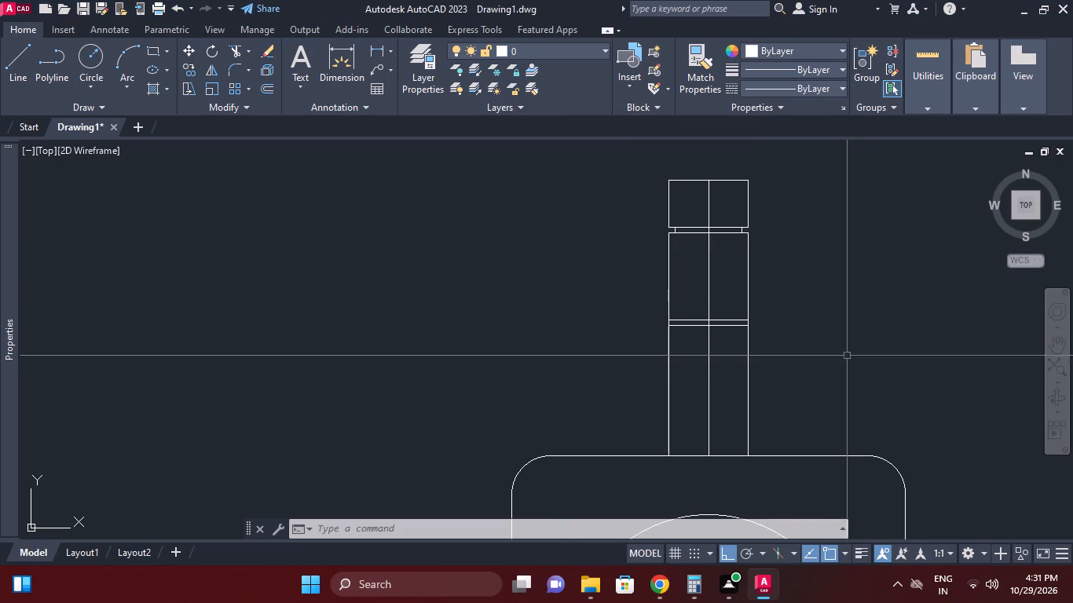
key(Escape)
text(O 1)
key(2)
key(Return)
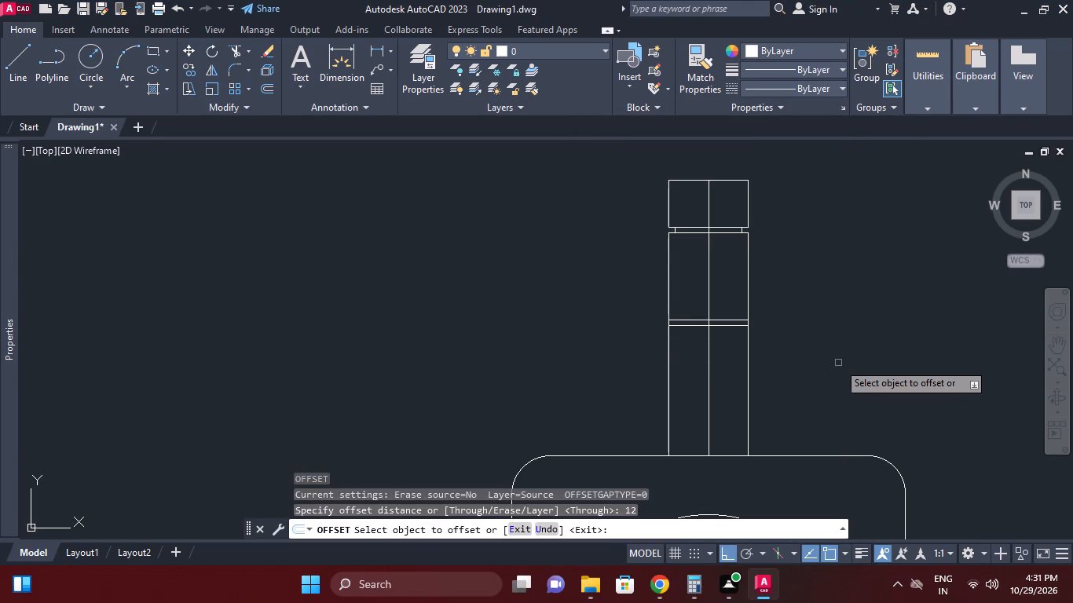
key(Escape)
Offset the second band's lower line downward by 10, and offset that new line by 1.5 to form the third band.
text(O)
key(space)
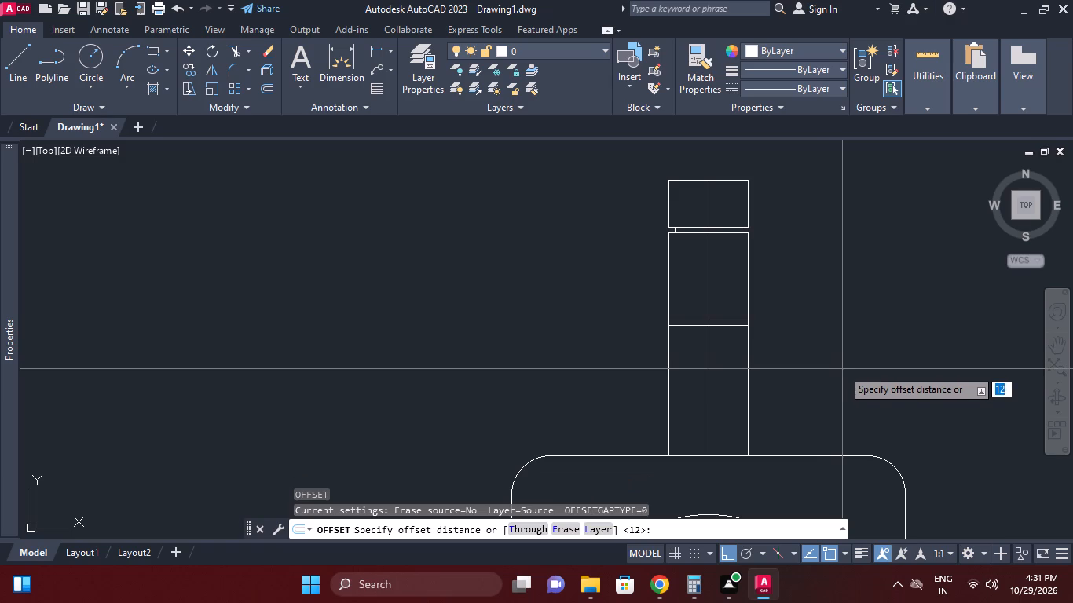
key(1)
key(0)
key(Return)
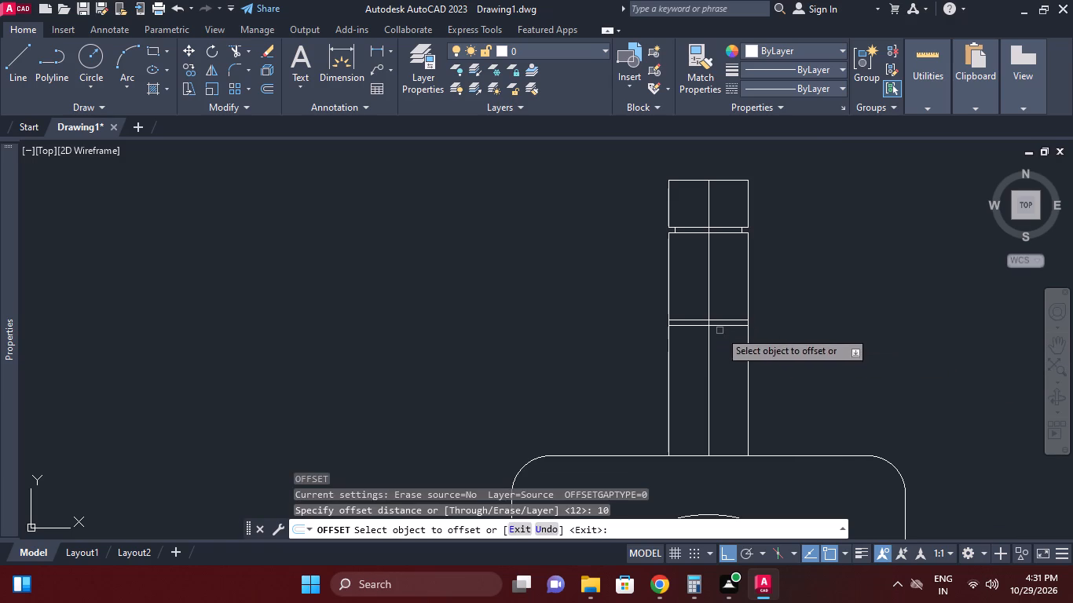
click(723, 327)
click(723, 365)
click(728, 367)
text(1.5)
key(Return)
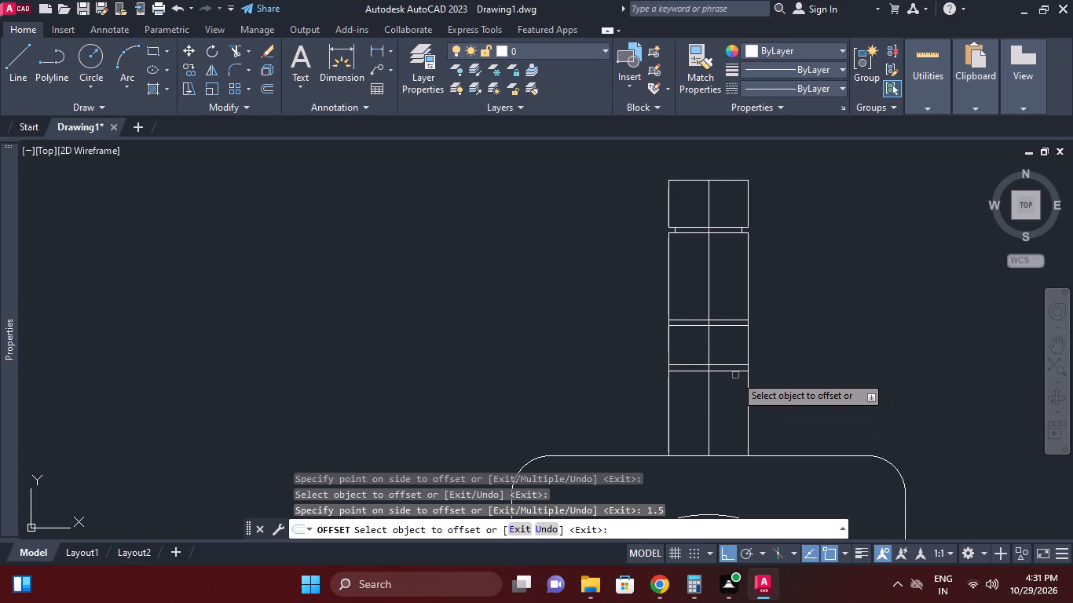
Offset the third band's lower line downward by 10, and offset that new line by 1.5 to form the fourth band.
click(735, 375)
click(735, 371)
click(732, 386)
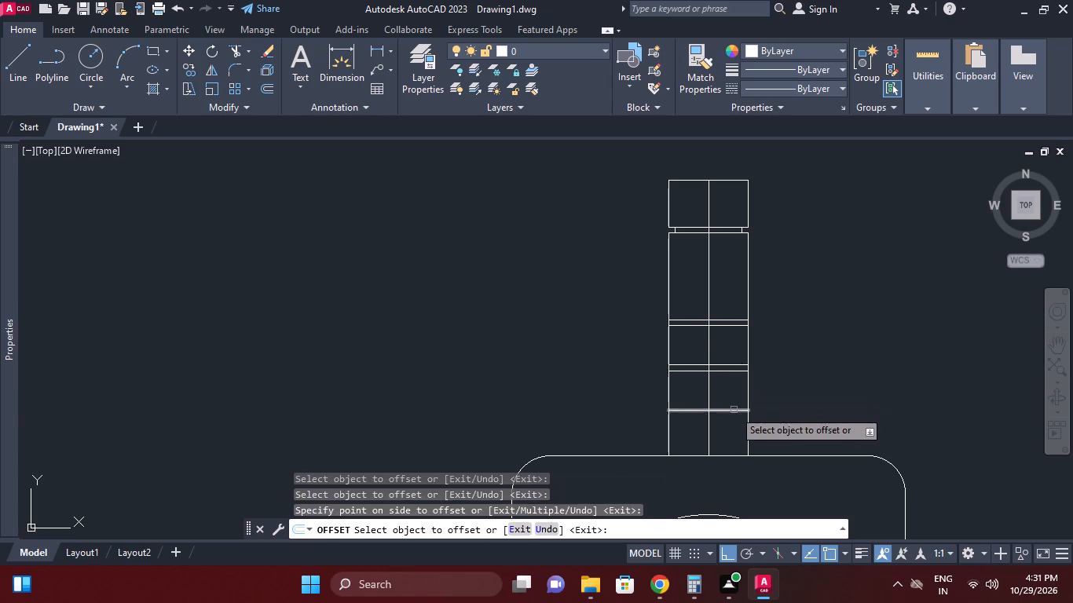
click(734, 410)
text(1.5)
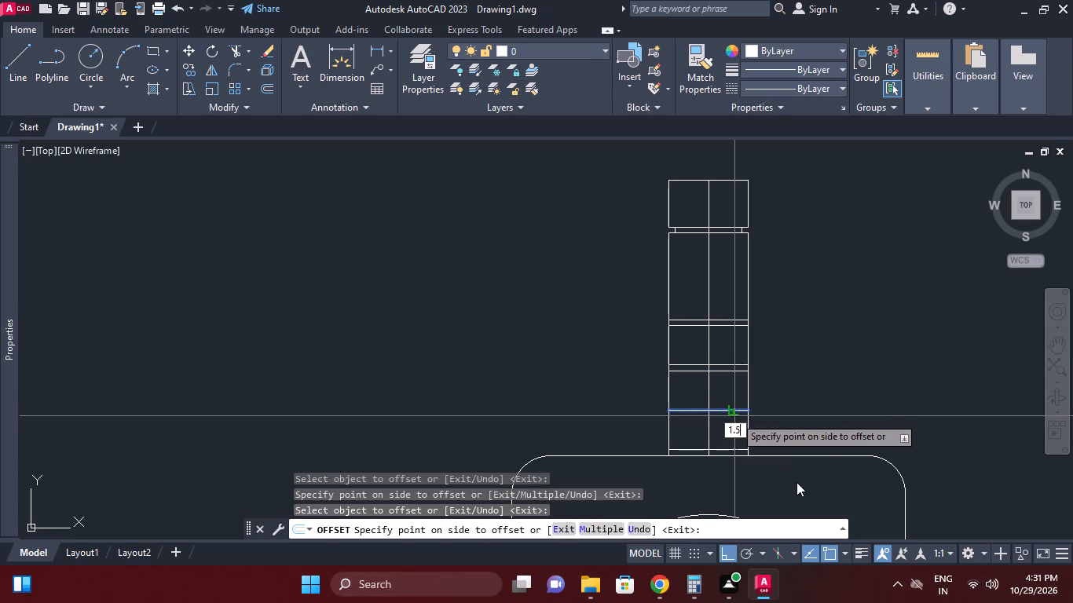
key(Return)
key(Escape)
Check the vertical gap between the block's top edge and the lowest band with a linear dimension, without placing it.
middle_drag(778, 403, 805, 345)
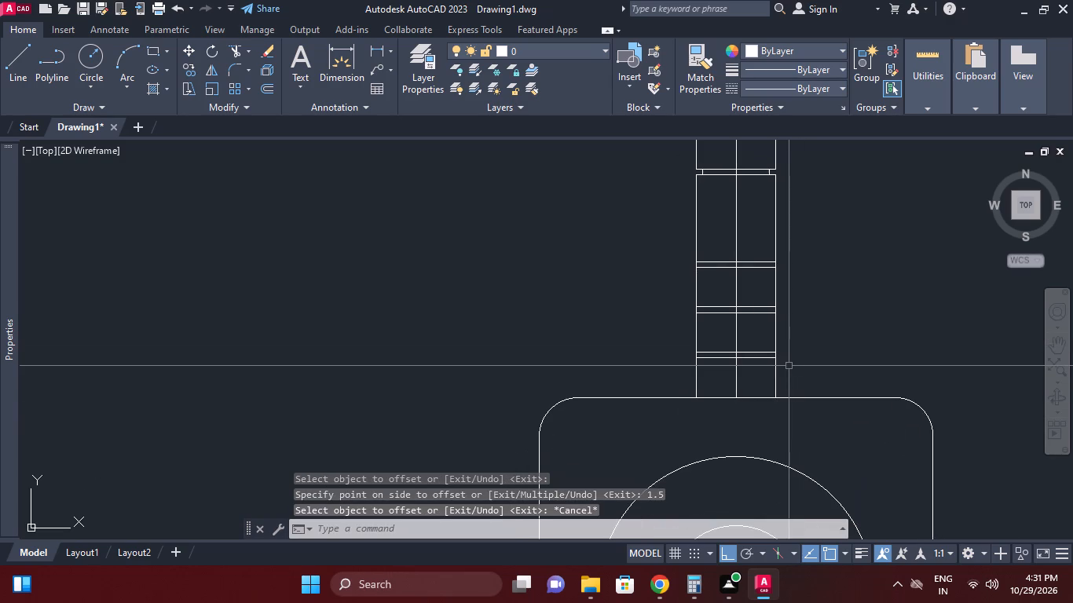
key(f)
key(Escape)
key(d)
key(l)
key(i)
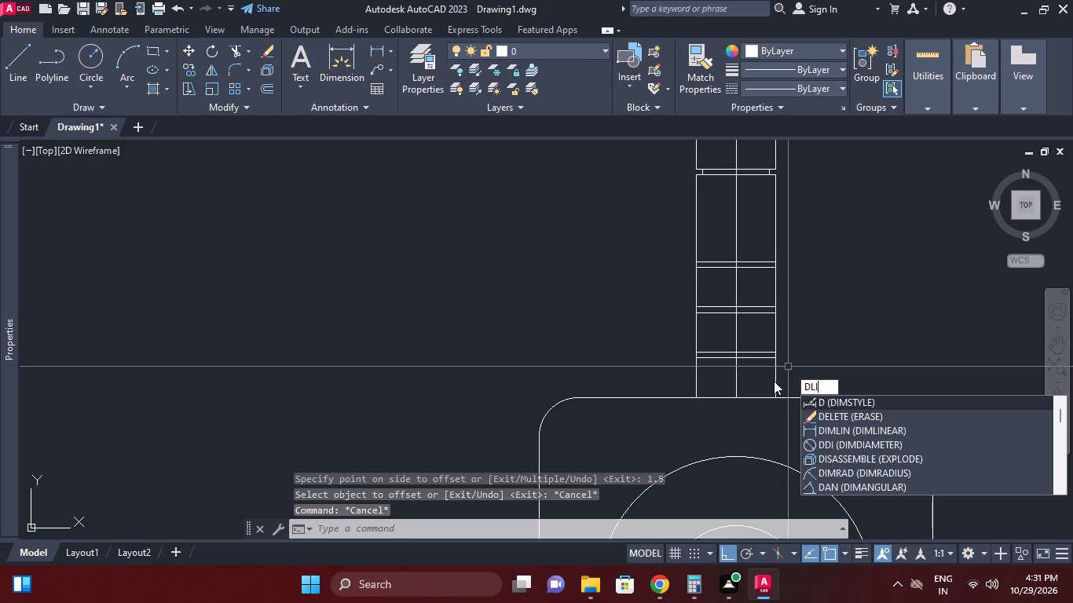
key(space)
click(782, 394)
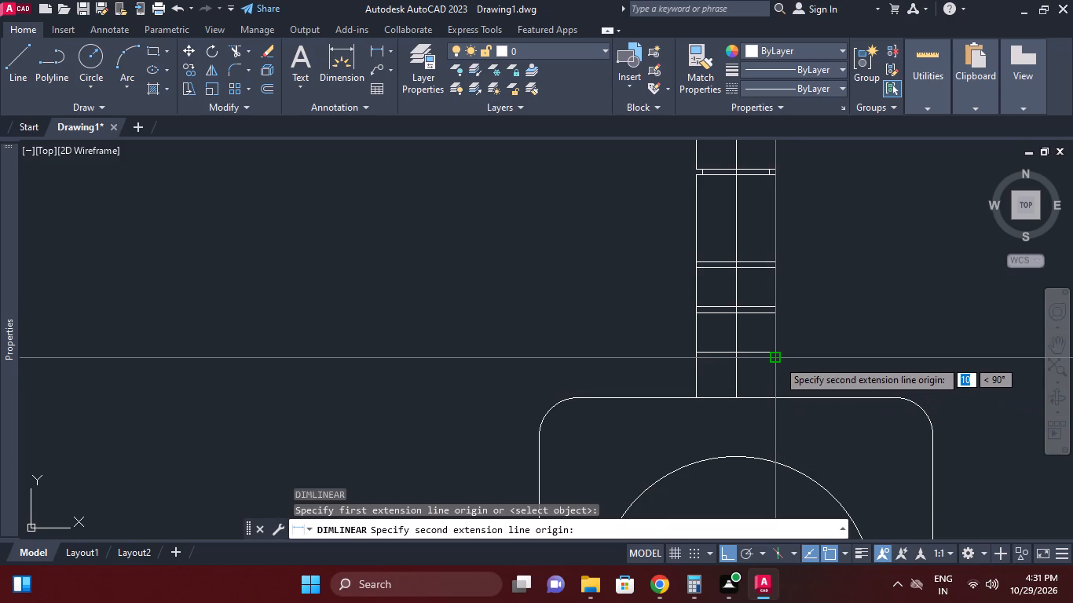
key(Escape)
Draw two vertical construction lines through the inner left and right edges of the top groove.
middle_drag(756, 281, 766, 322)
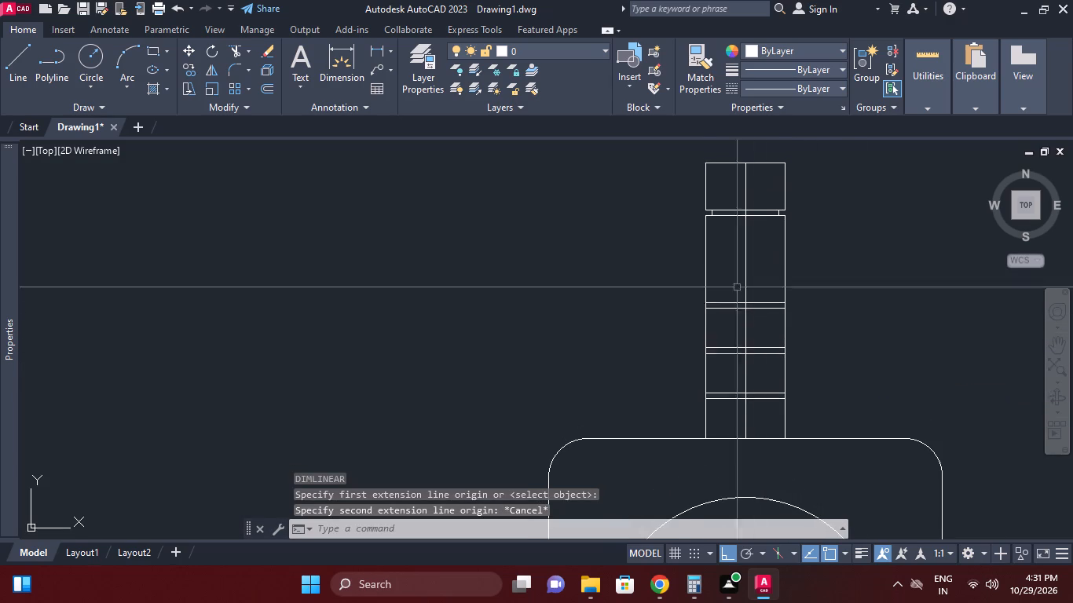
scroll(712, 228, up, 1)
key(Escape)
text(XL V)
key(space)
click(712, 212)
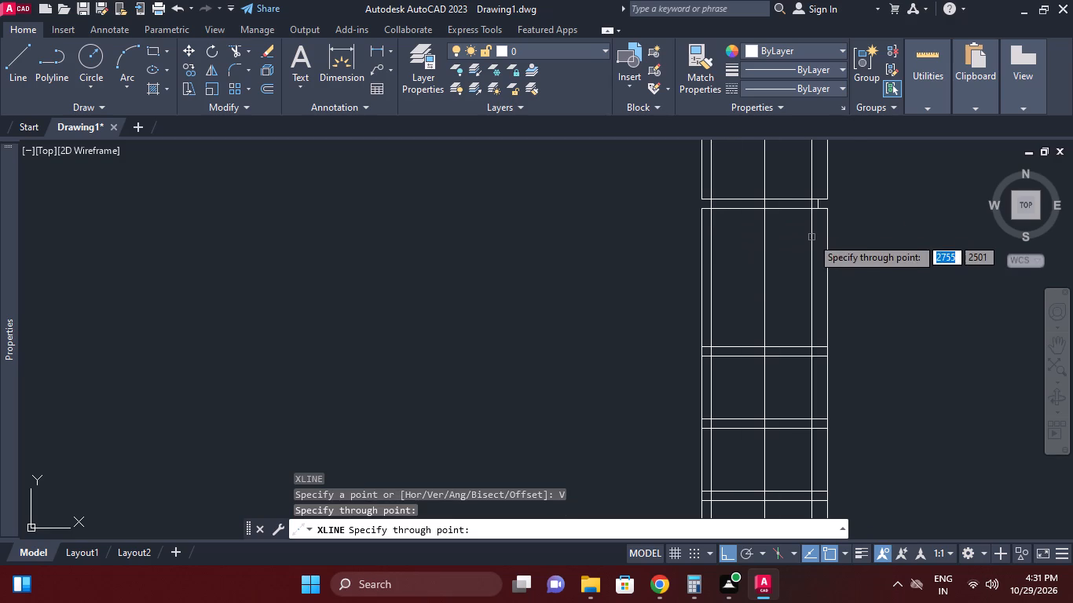
click(818, 212)
key(Escape)
Trim both vertical construction lines below and directly above the lowest band, using the three lower bands' horizontal lines as cutting edges.
middle_drag(745, 265, 748, 243)
key(t)
key(r)
key(space)
click(742, 305)
click(739, 339)
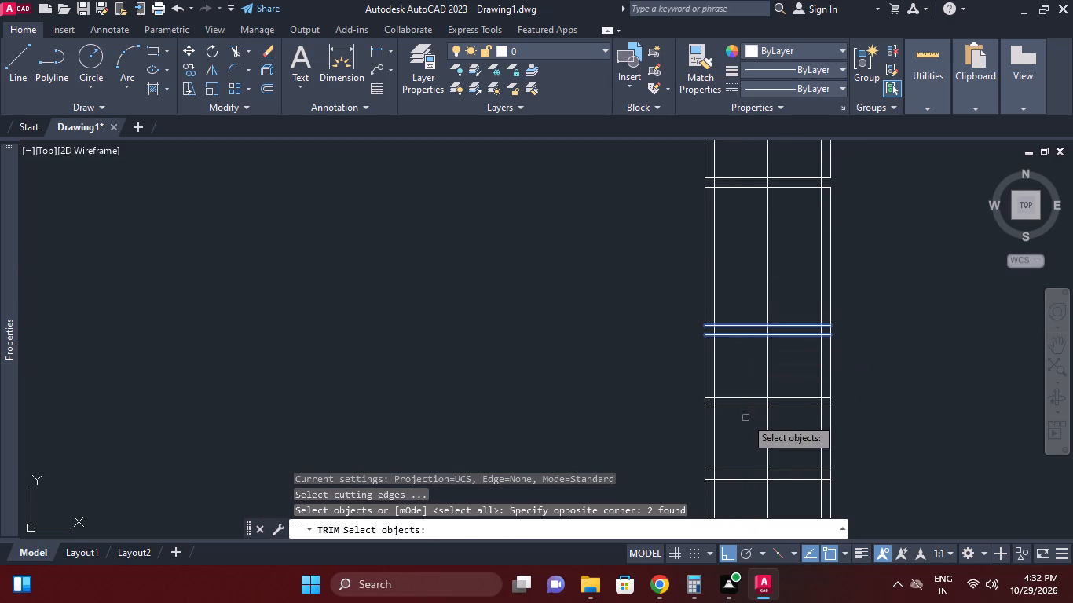
click(745, 413)
click(742, 382)
middle_drag(745, 382, 748, 294)
click(745, 413)
click(743, 360)
right_click(743, 360)
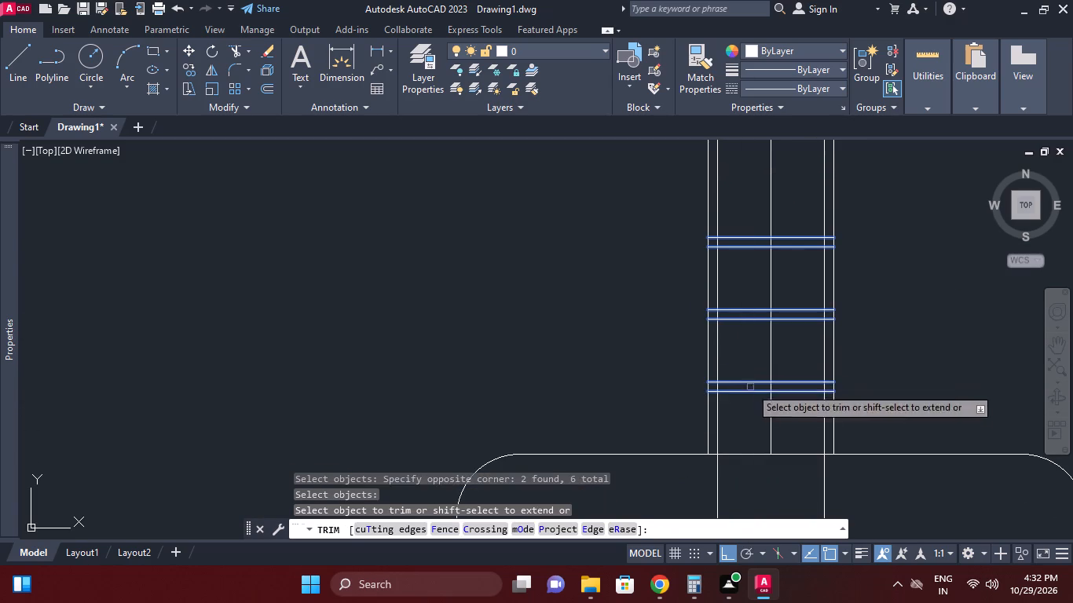
scroll(727, 402, up, 1)
click(712, 397)
click(714, 360)
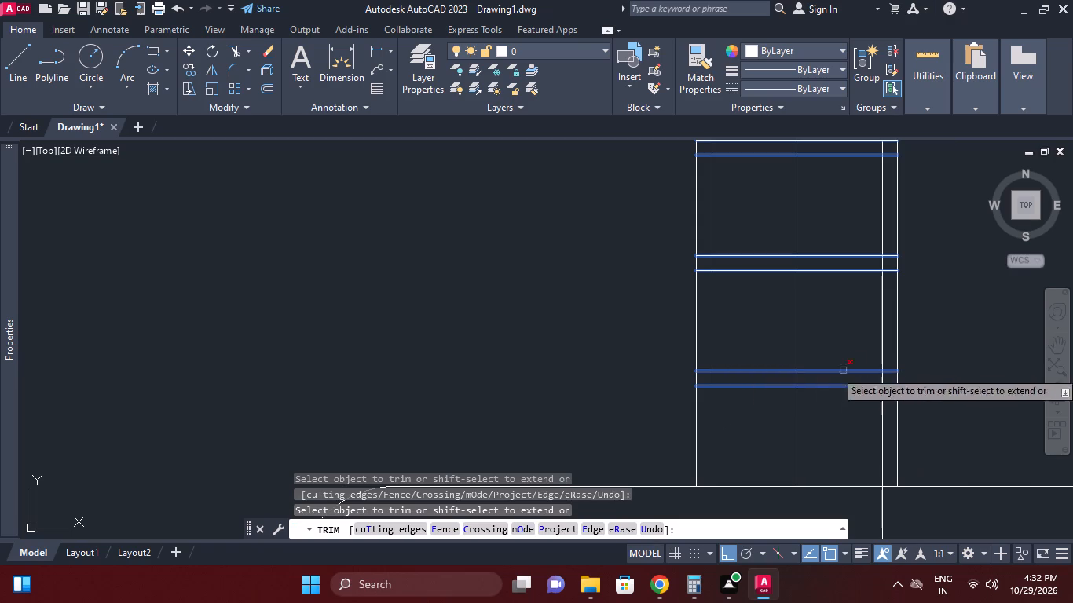
click(883, 351)
click(884, 400)
scroll(902, 375, up, 1)
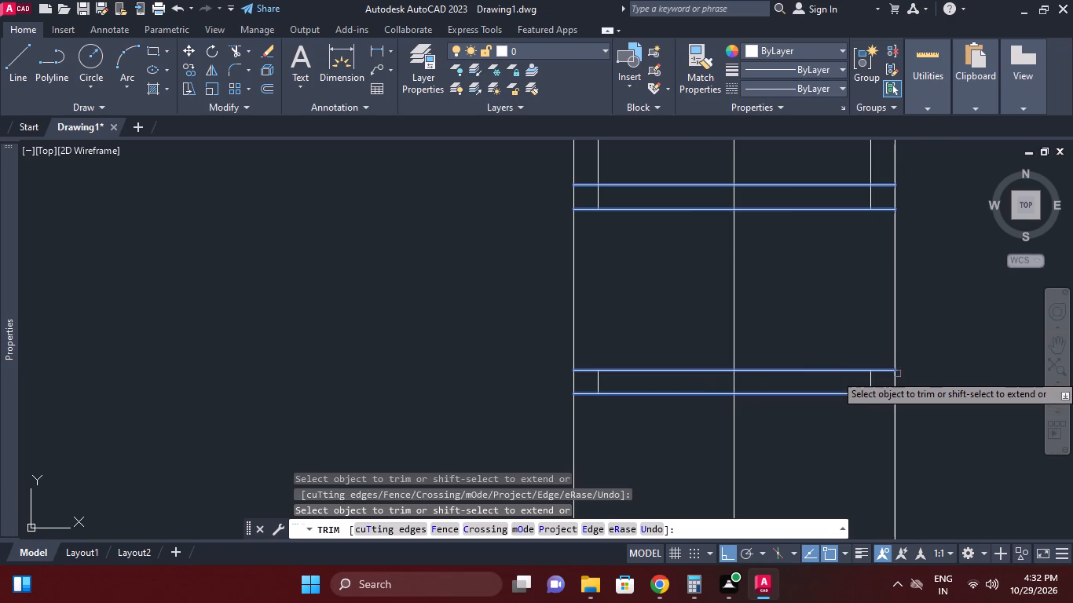
Trim the stem's outer left and right edges inside the third and fourth bands to form the two lower grooves.
click(892, 375)
click(575, 383)
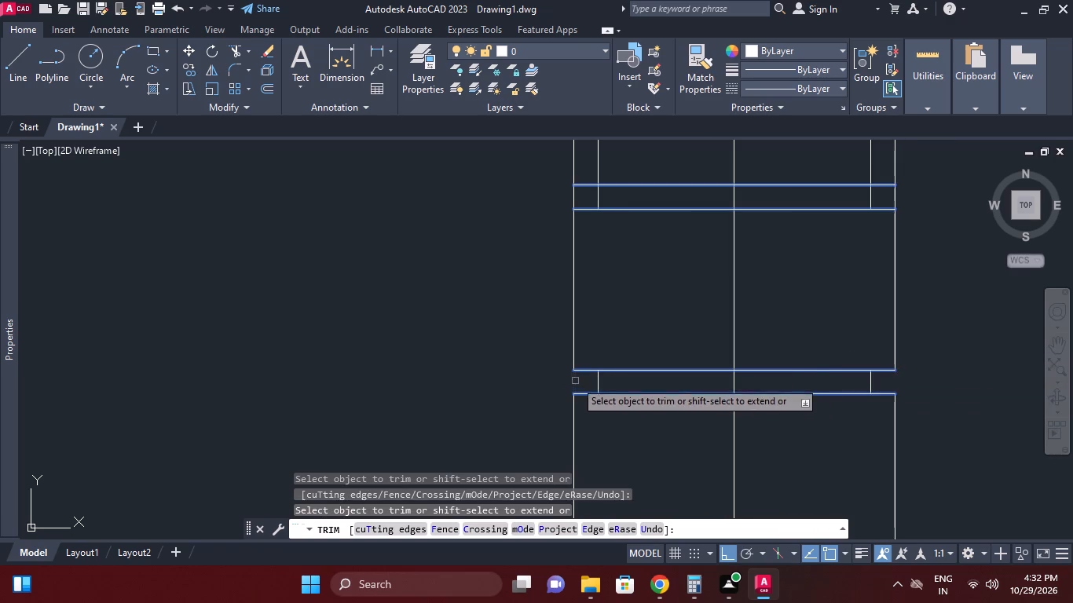
middle_drag(598, 270, 625, 378)
click(602, 307)
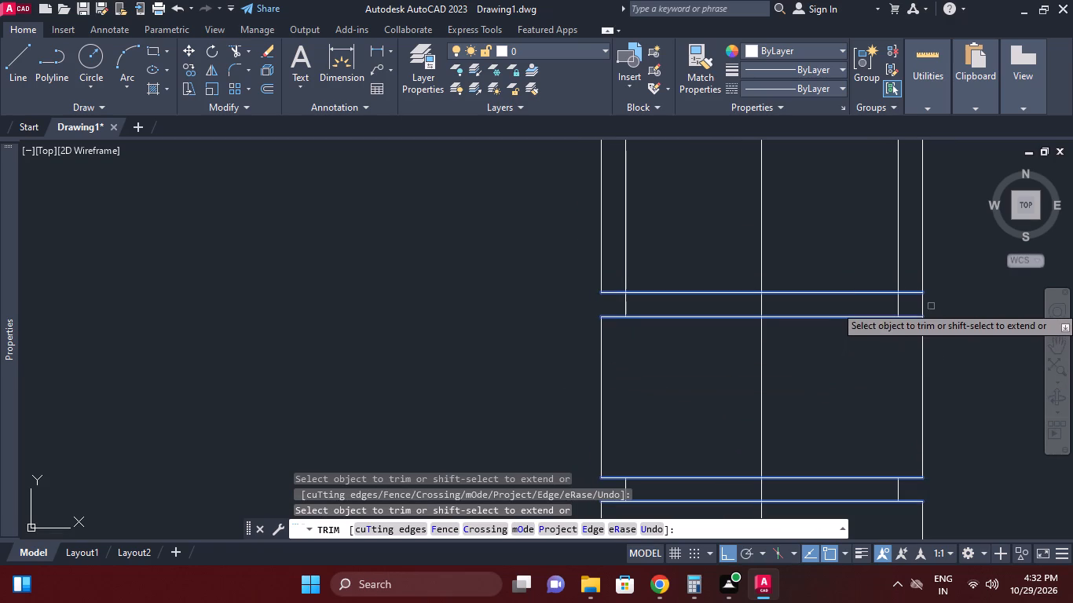
click(925, 304)
Trim both vertical construction lines between the second and third bands.
scroll(975, 304, down, 1)
middle_drag(968, 312, 956, 327)
click(912, 301)
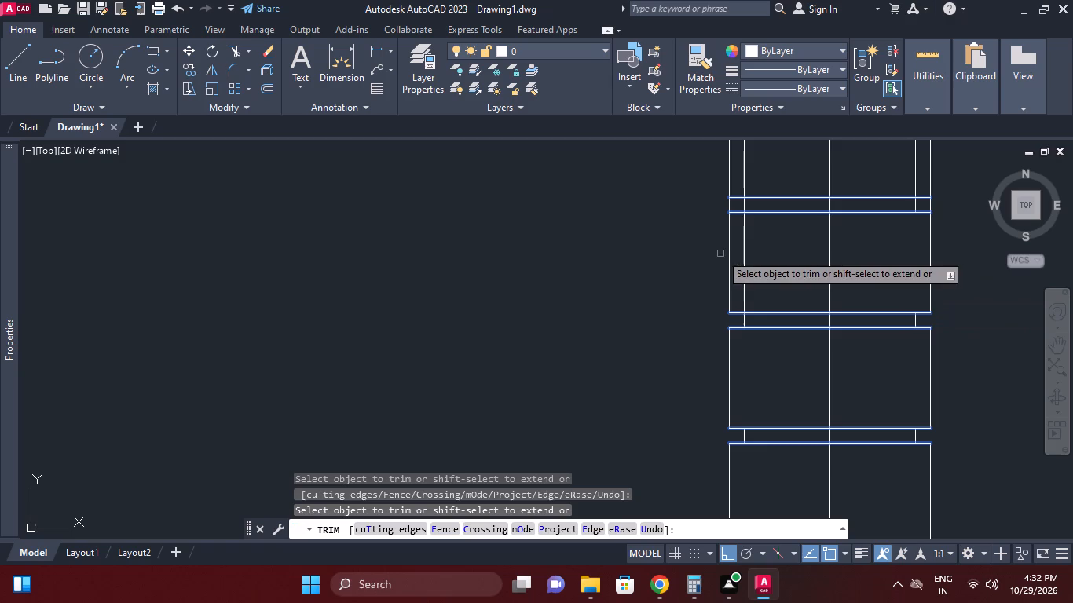
click(745, 243)
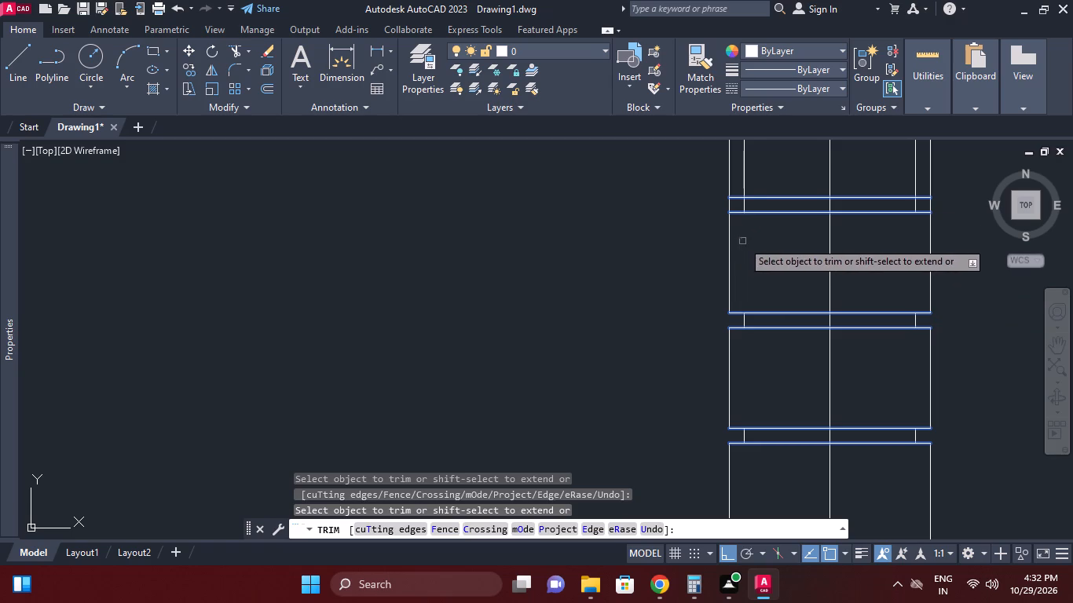
Trim the stem's outer left and right edges inside the second band to form its groove.
scroll(723, 185, up, 1)
click(732, 214)
middle_drag(867, 305, 769, 307)
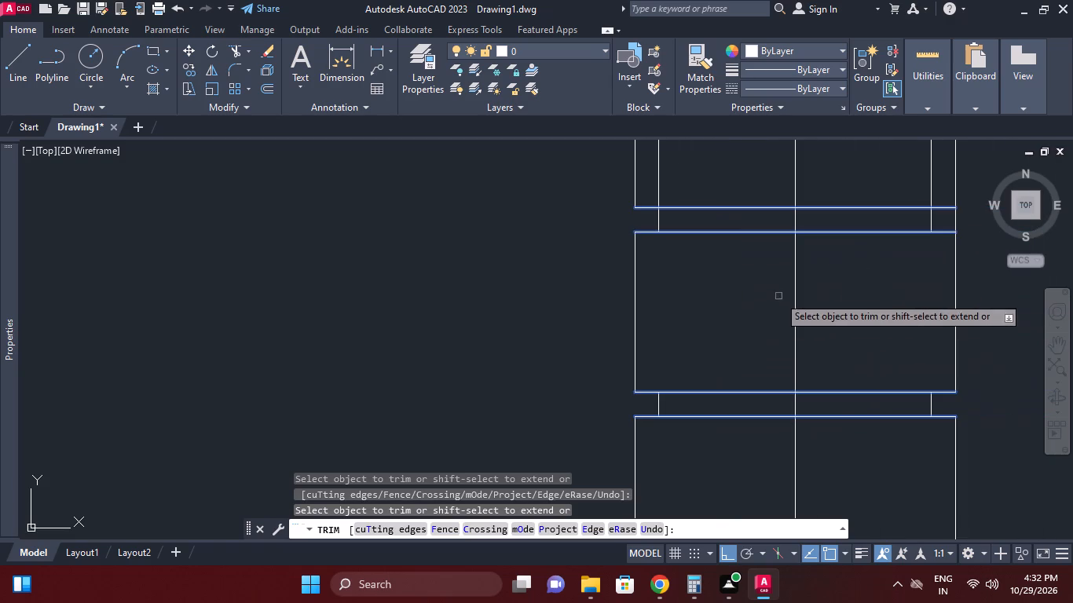
click(955, 217)
Trim both vertical construction lines above the second band and finish trimming.
middle_drag(852, 282, 850, 294)
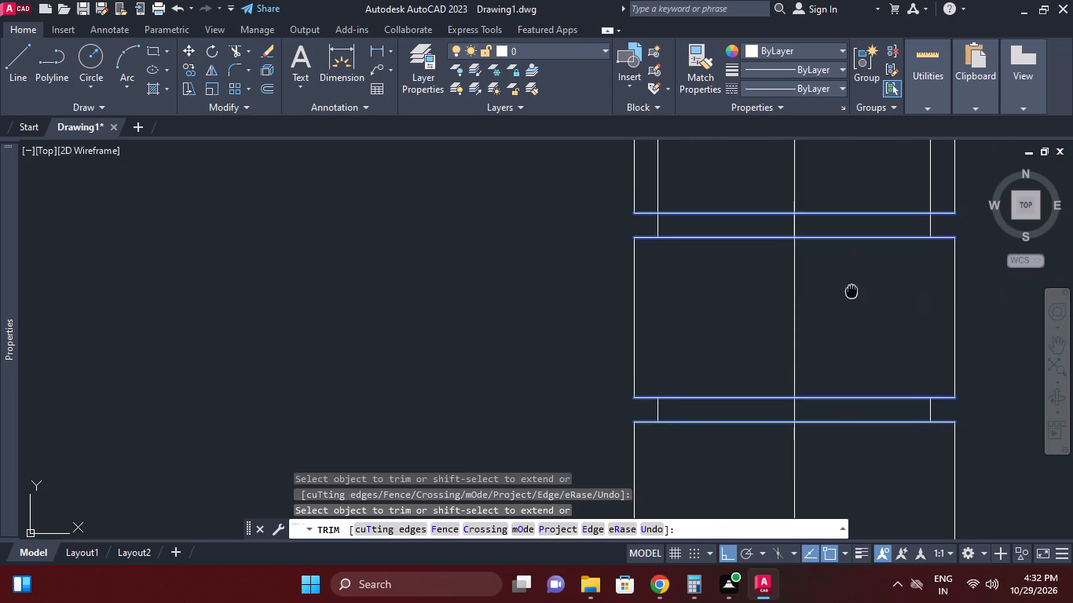
middle_drag(850, 294, 841, 335)
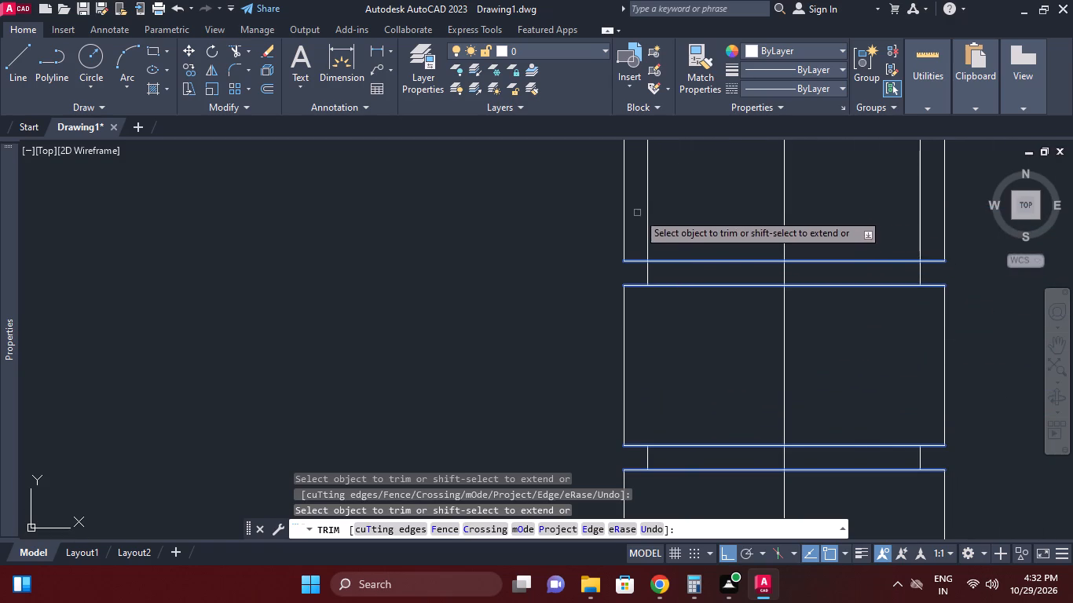
click(645, 207)
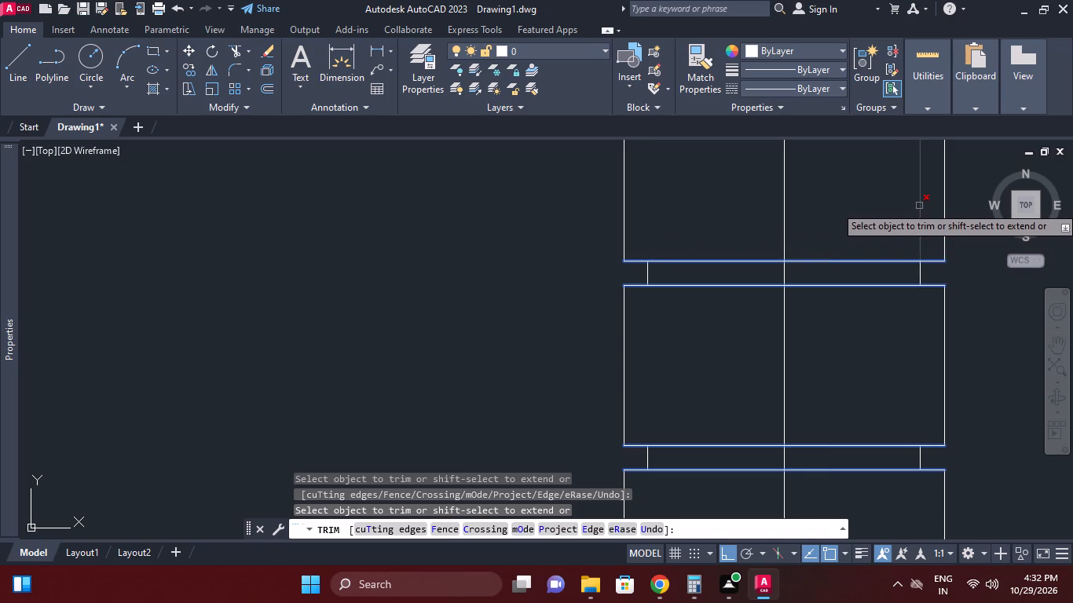
click(914, 206)
scroll(911, 208, down, 1)
click(912, 207)
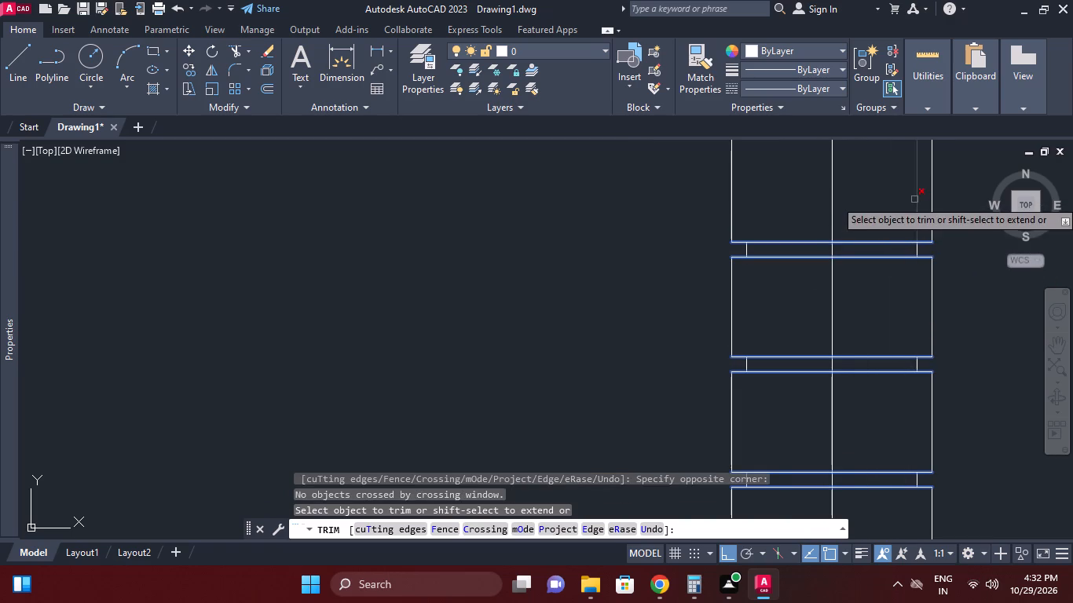
click(914, 199)
middle_drag(798, 189, 800, 200)
scroll(798, 189, down, 1)
middle_drag(818, 228, 818, 338)
middle_drag(811, 266, 810, 345)
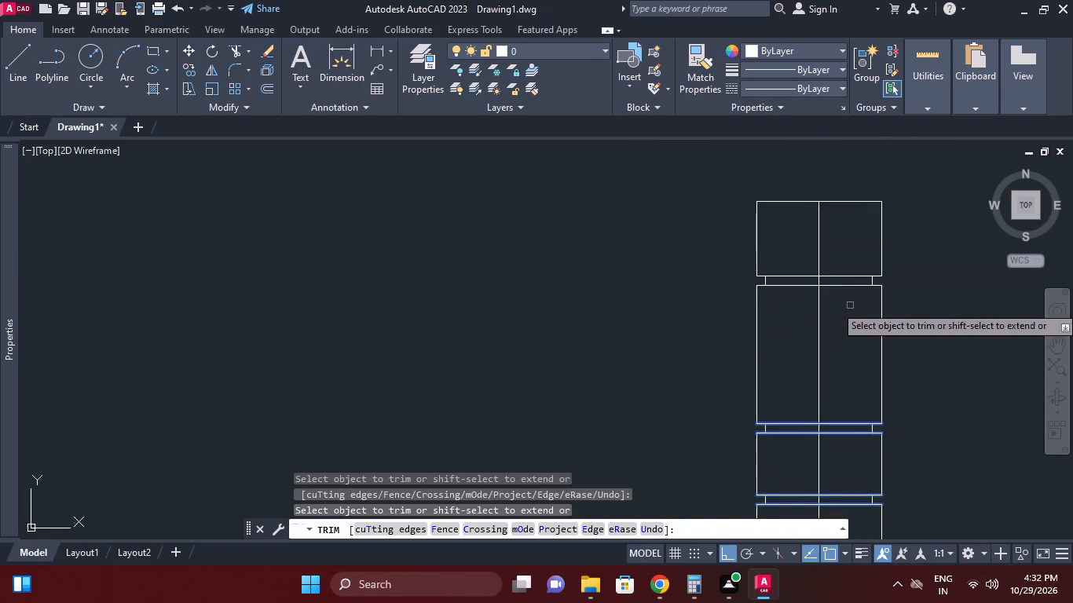
middle_drag(882, 304, 836, 199)
right_click(876, 246)
click(907, 252)
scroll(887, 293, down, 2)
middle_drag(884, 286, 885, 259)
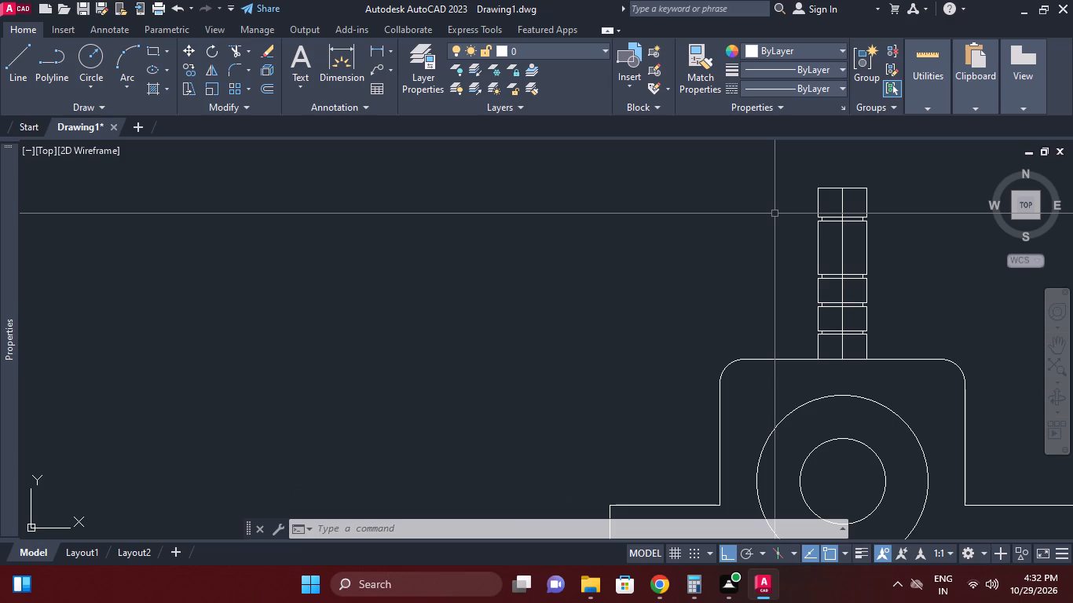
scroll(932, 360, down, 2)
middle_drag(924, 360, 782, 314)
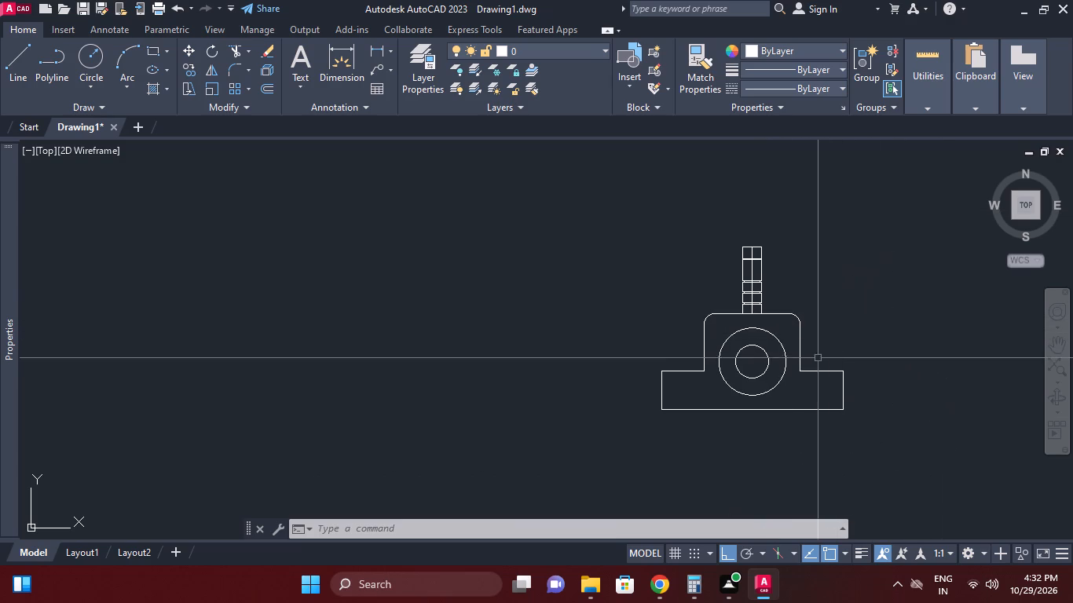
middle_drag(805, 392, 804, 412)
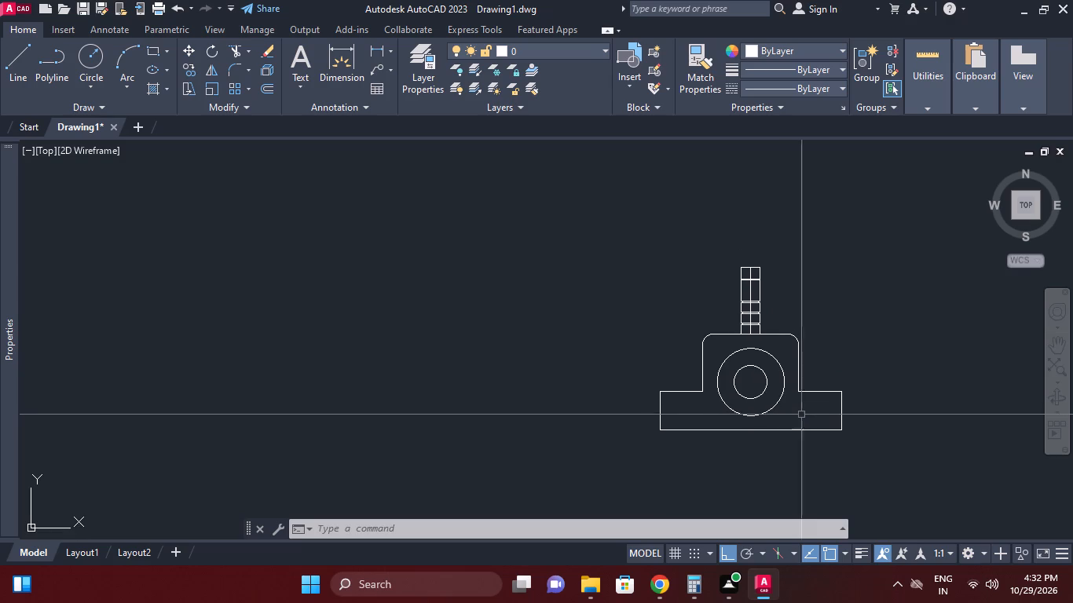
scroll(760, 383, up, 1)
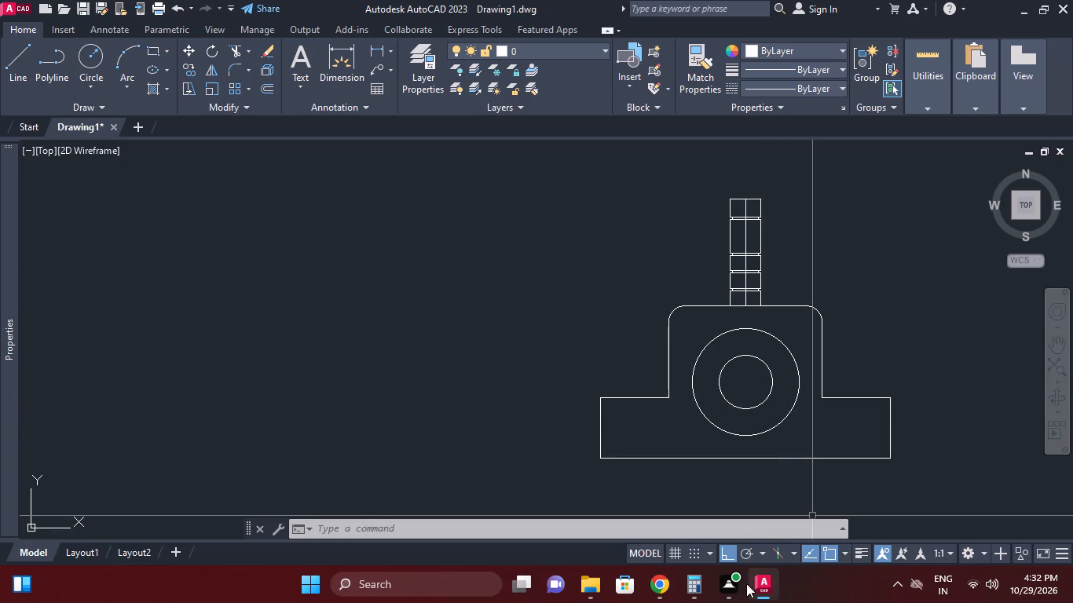
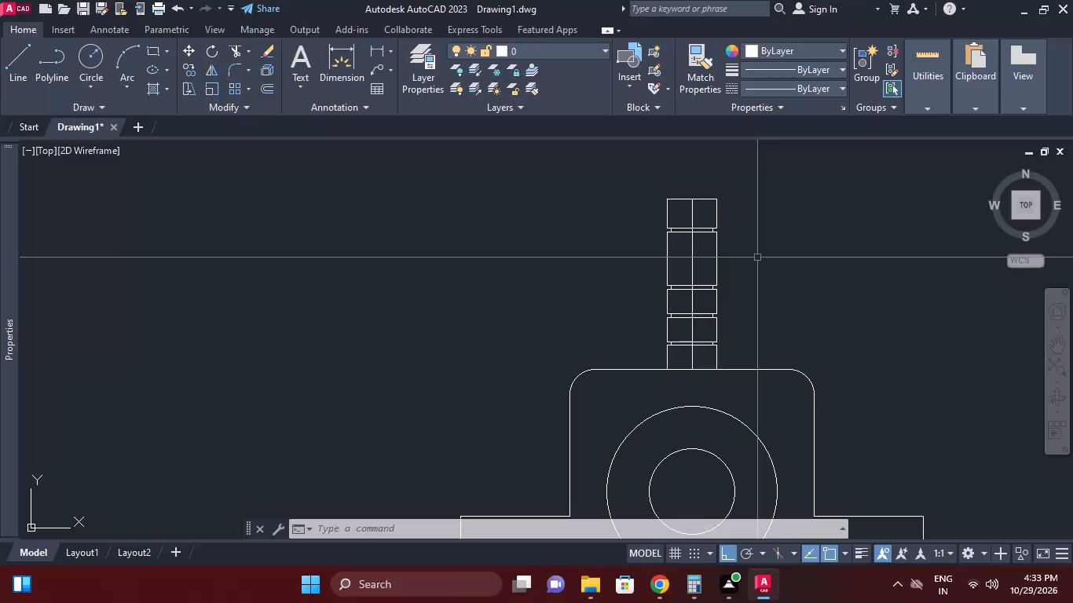
Draw a horizontal construction line through the bottom edge of the base.
middle_drag(760, 260, 786, 264)
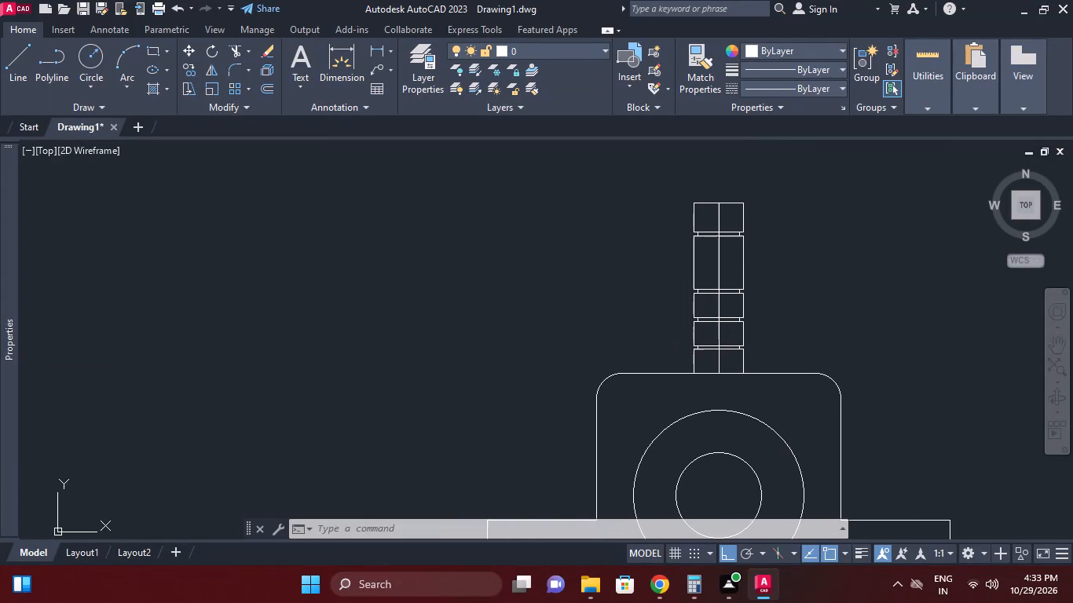
middle_click(786, 264)
middle_drag(848, 309, 733, 236)
scroll(805, 287, down, 1)
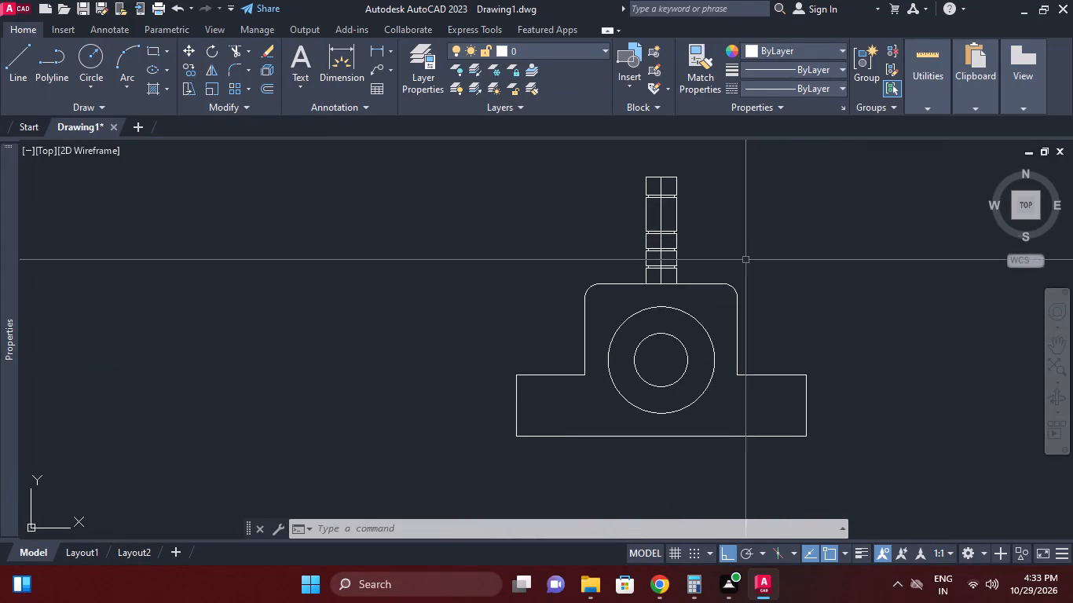
middle_drag(787, 334, 753, 316)
middle_drag(829, 356, 797, 354)
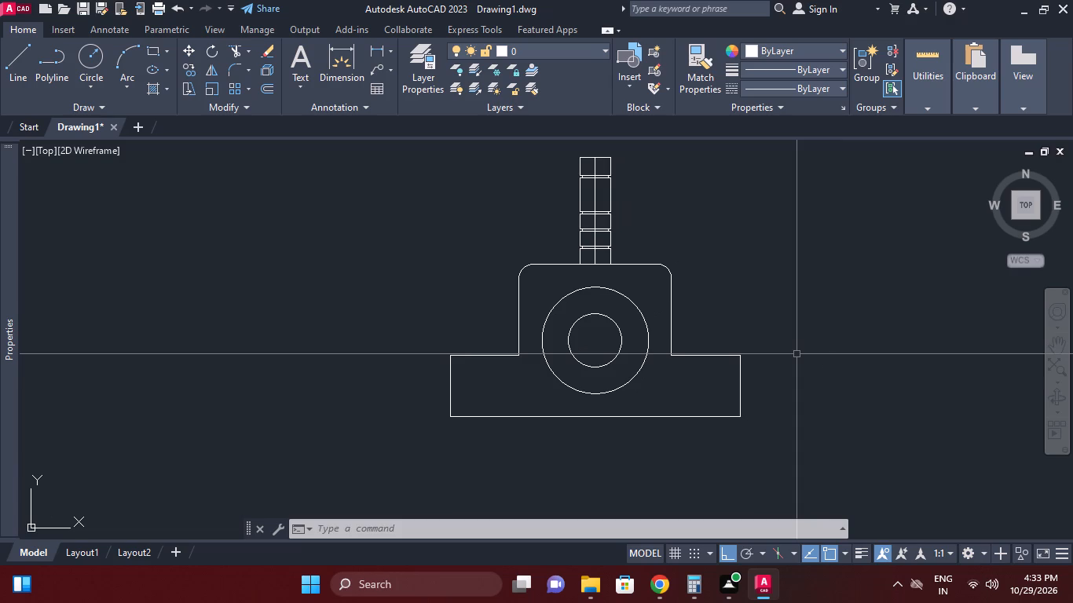
key(x)
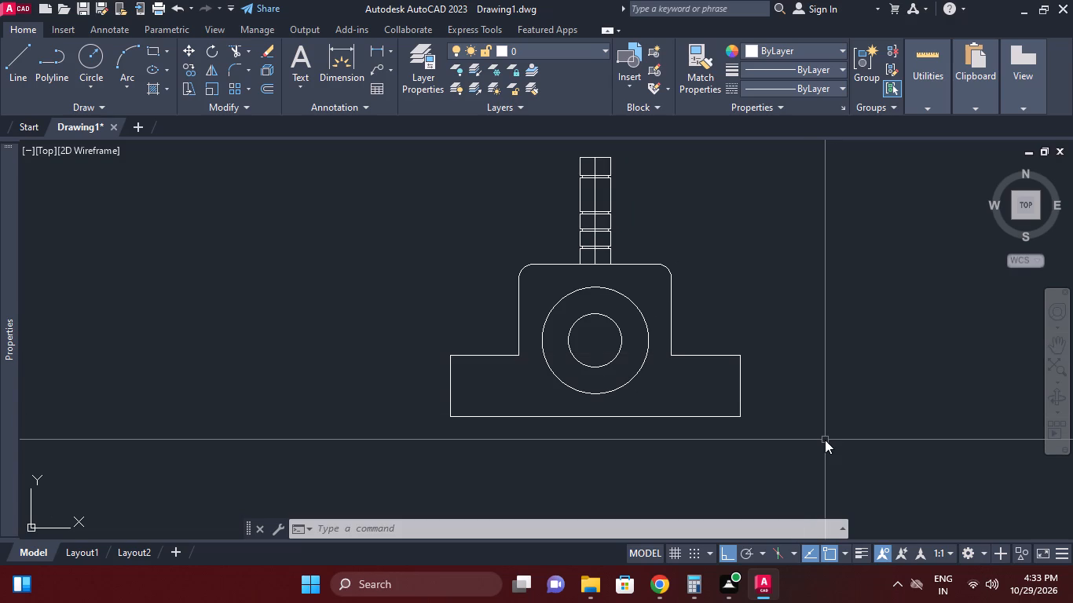
text(LK)
key(space)
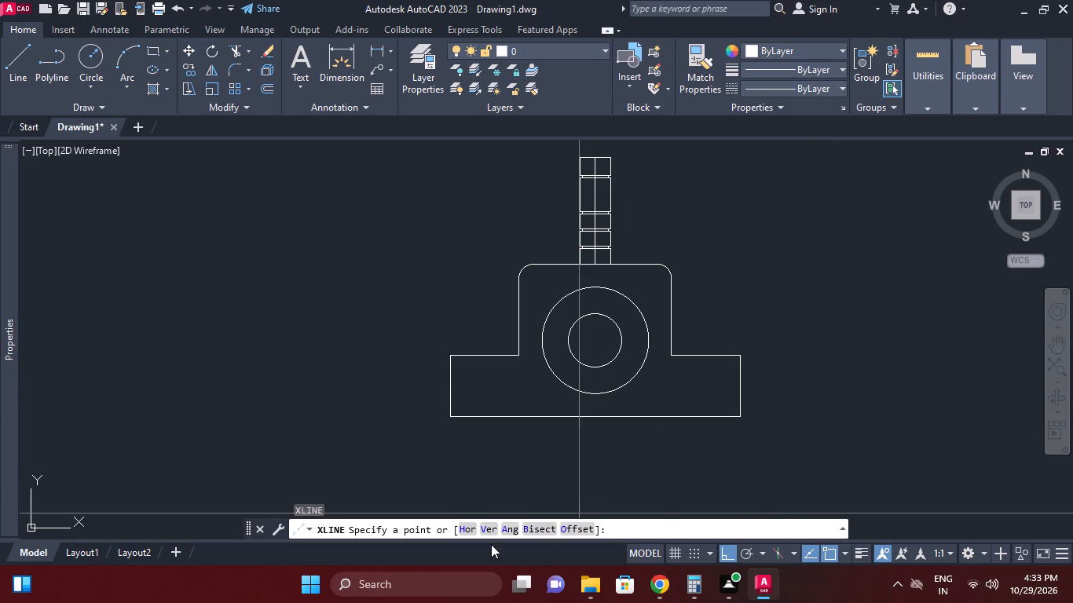
click(471, 525)
click(740, 418)
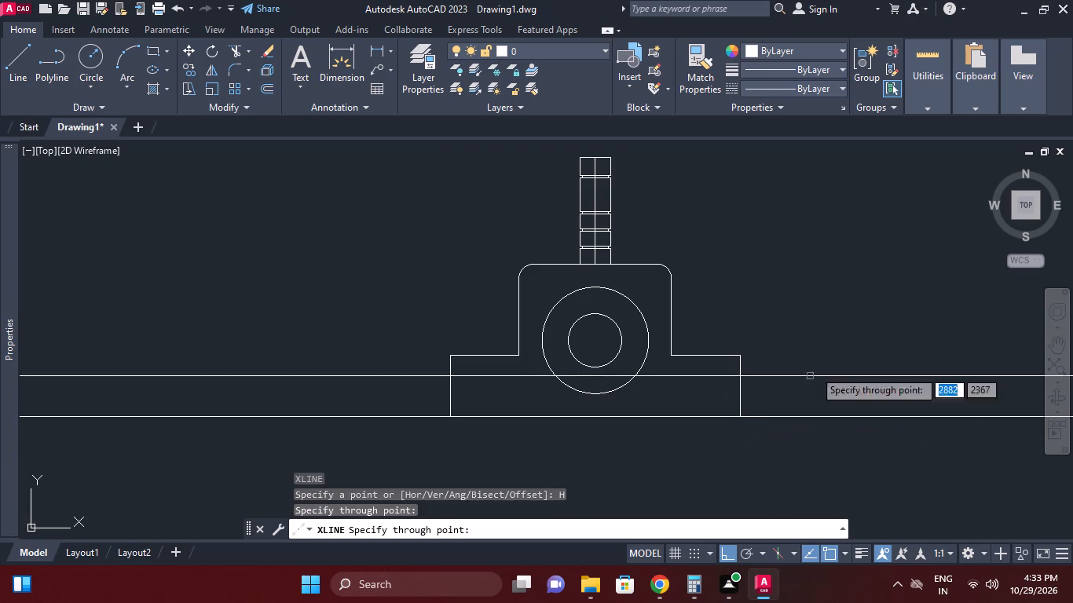
right_click(812, 328)
Draw a rectangle 45 wide and 100 high in the empty space beside the stepped profile.
middle_drag(890, 334, 754, 371)
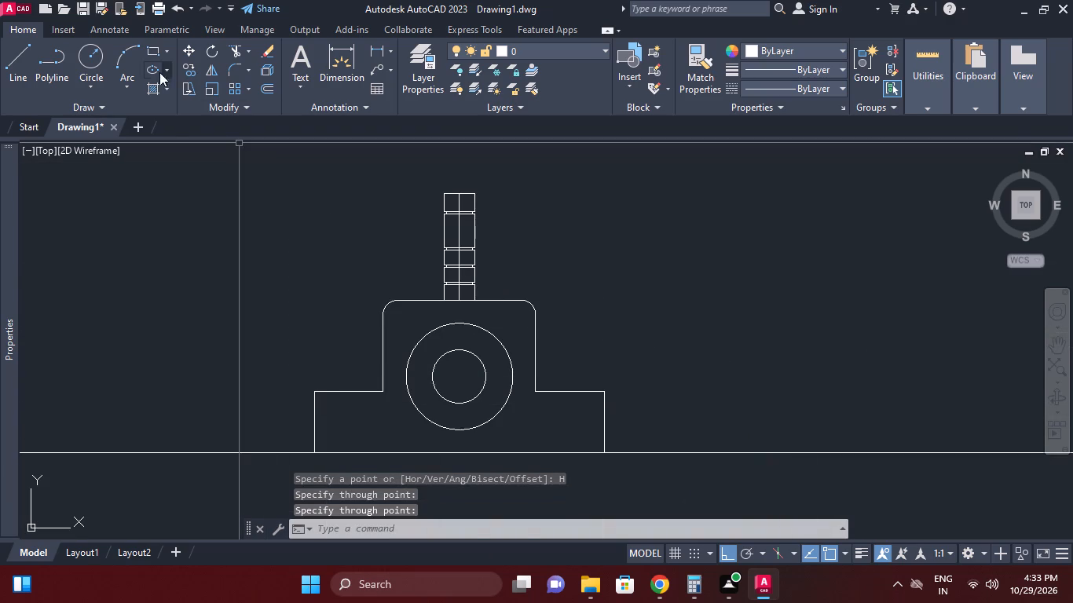
click(154, 52)
click(744, 254)
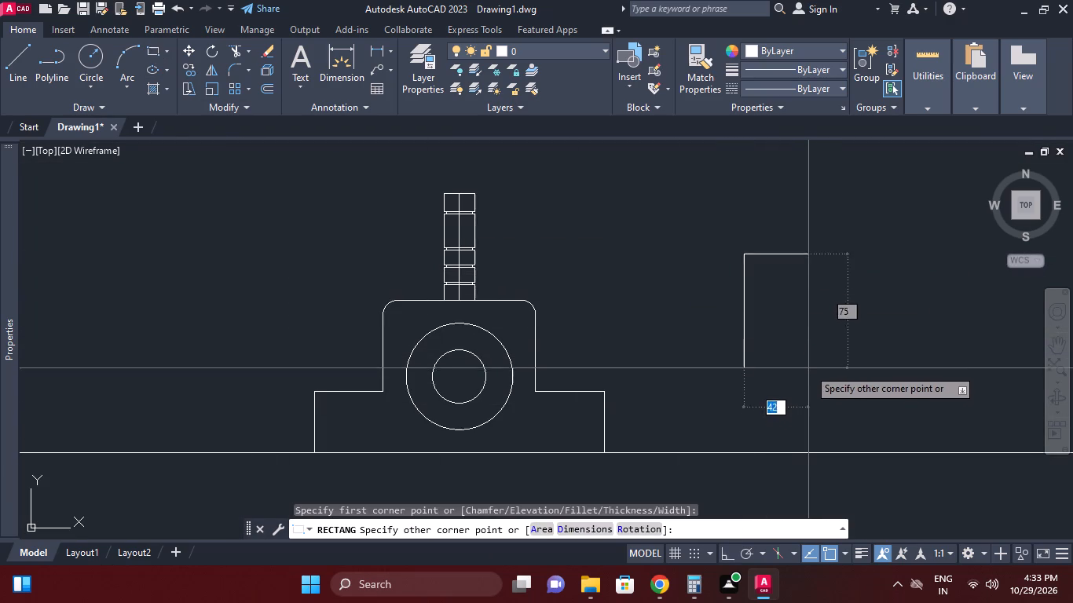
text(45)
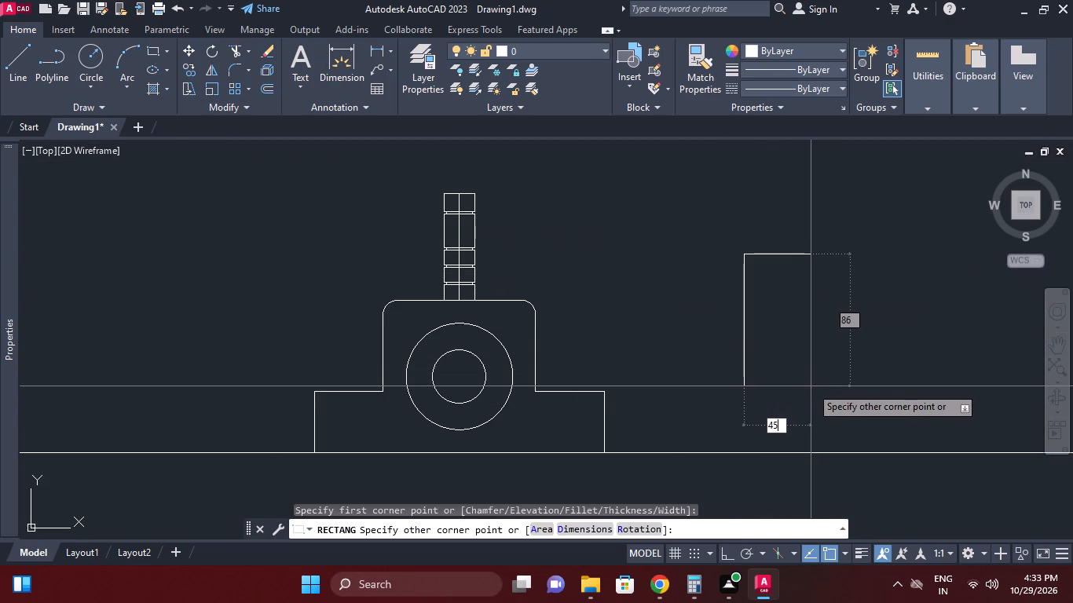
key(Tab)
text(100)
key(Return)
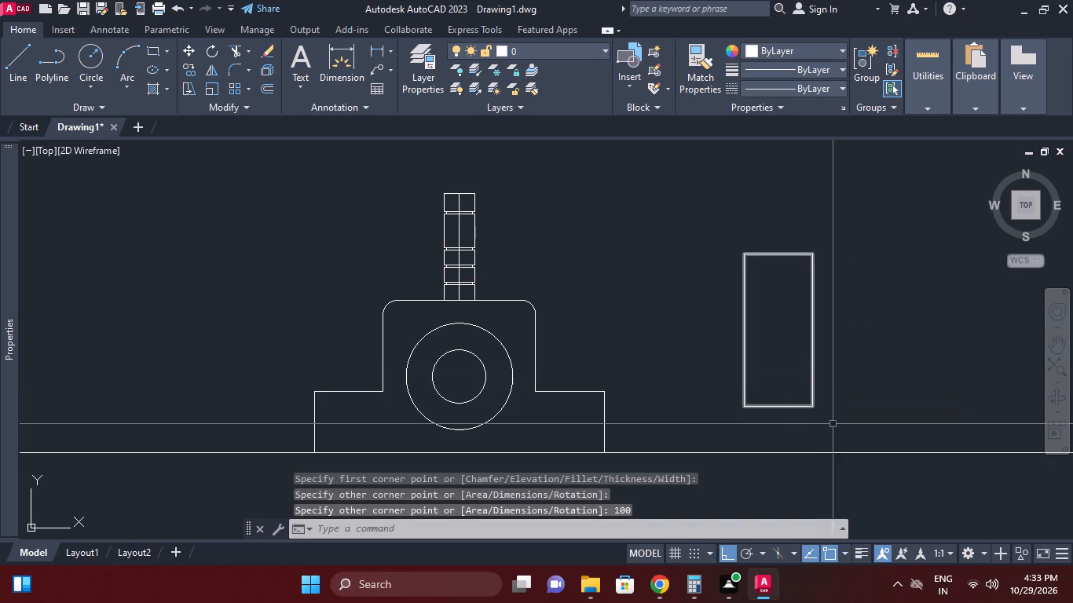
Move the 45 by 100 rectangle straight down so its bottom edge sits on the horizontal construction line.
drag(840, 437, 829, 419)
click(759, 364)
right_click(775, 276)
click(824, 275)
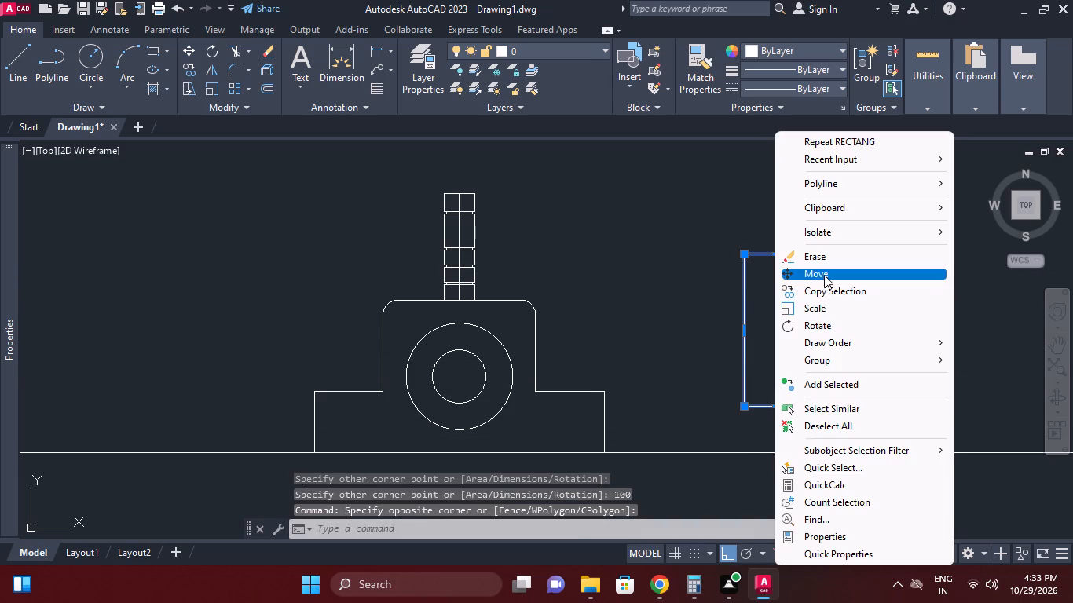
click(775, 410)
click(780, 451)
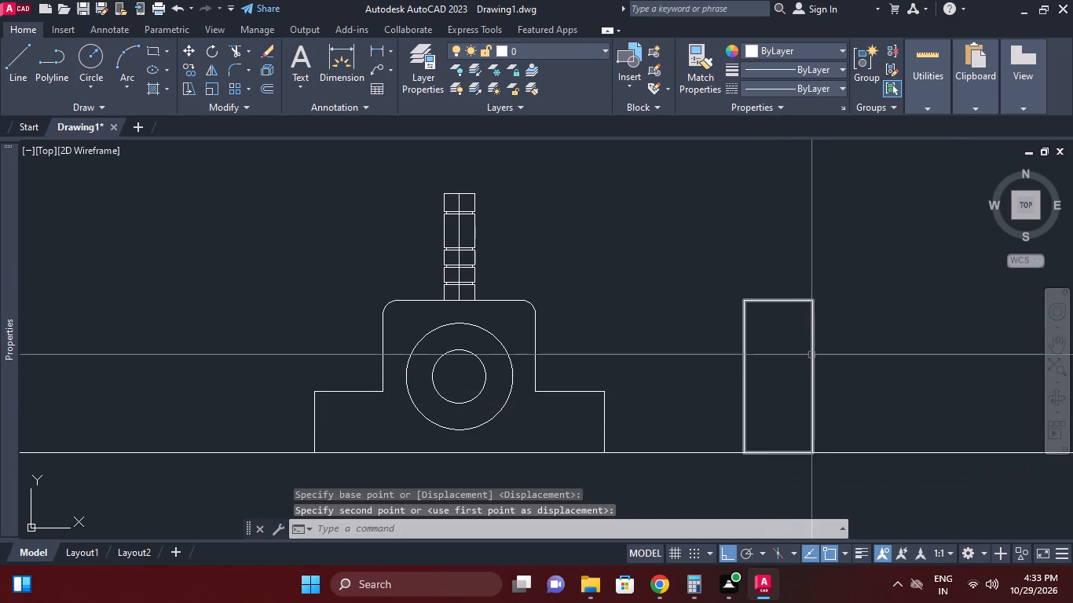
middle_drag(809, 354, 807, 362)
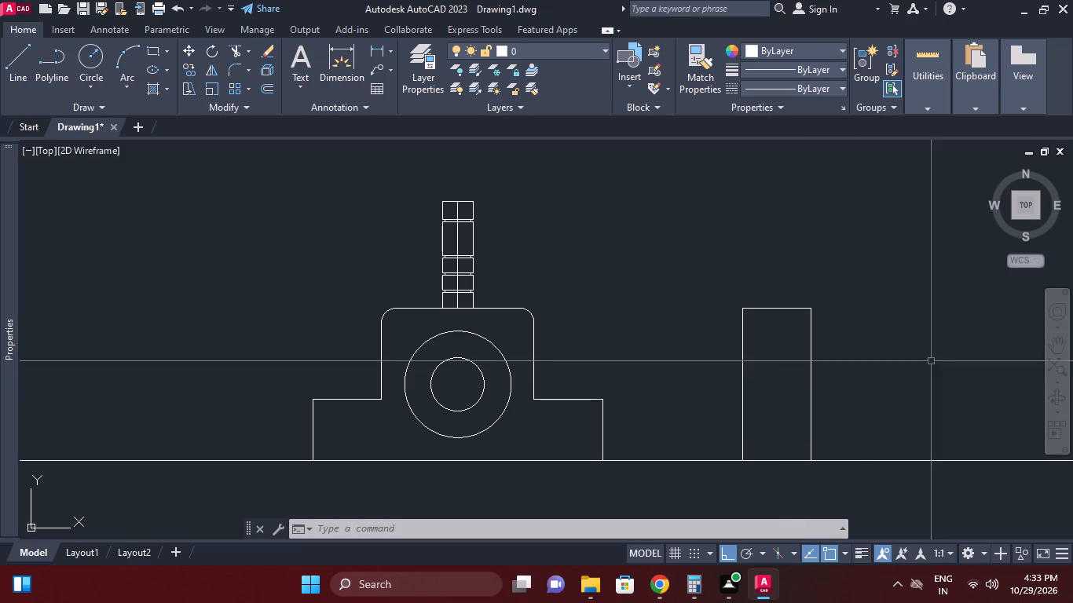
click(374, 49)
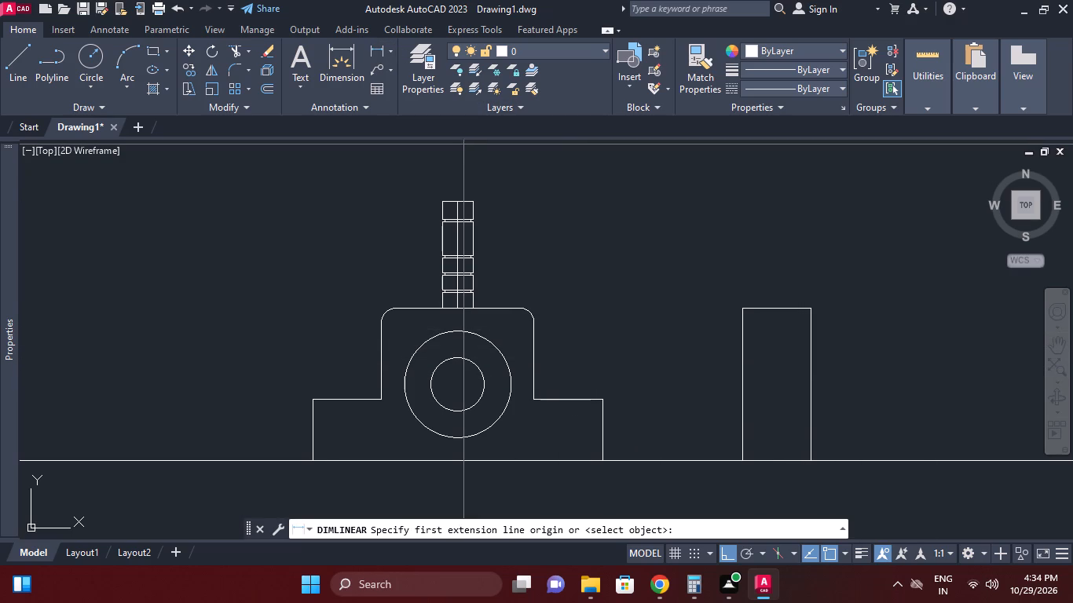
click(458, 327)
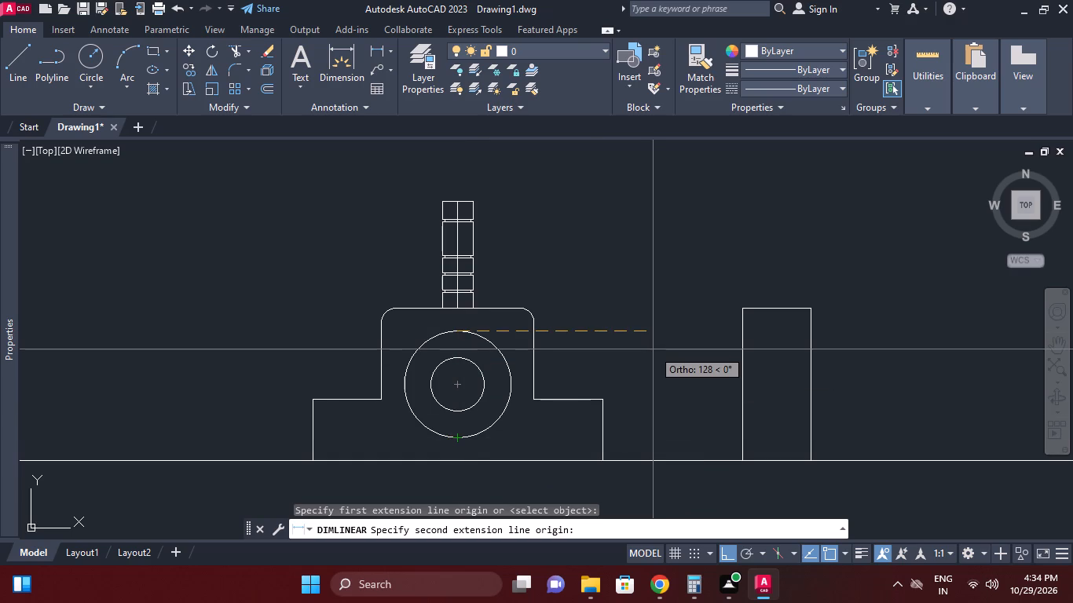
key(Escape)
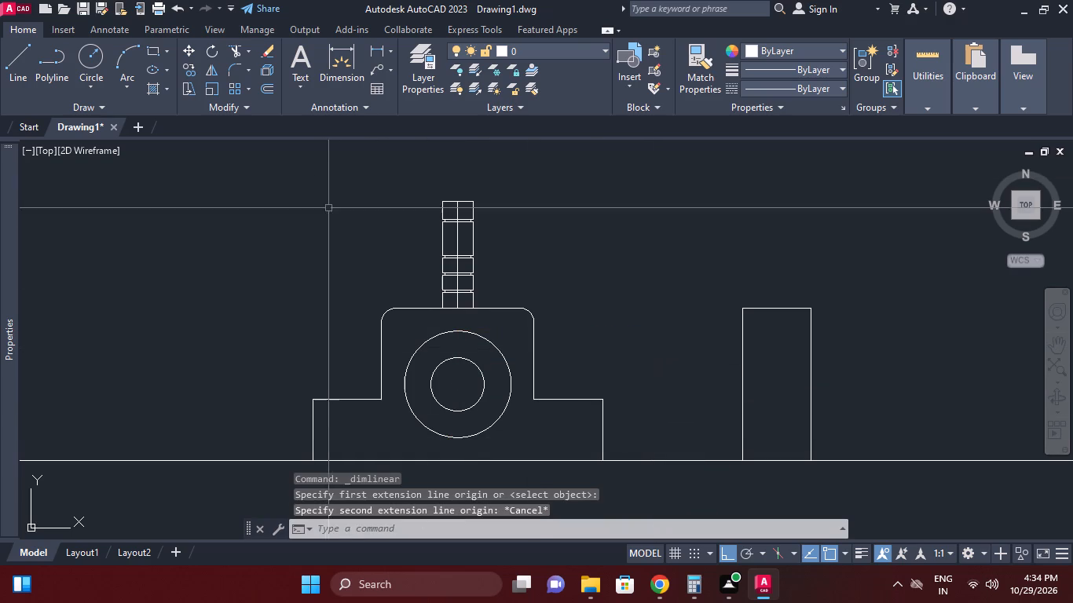
Draw two horizontal construction lines through the top and bottom quadrants of the outer circle.
right_click(333, 215)
click(399, 246)
click(591, 295)
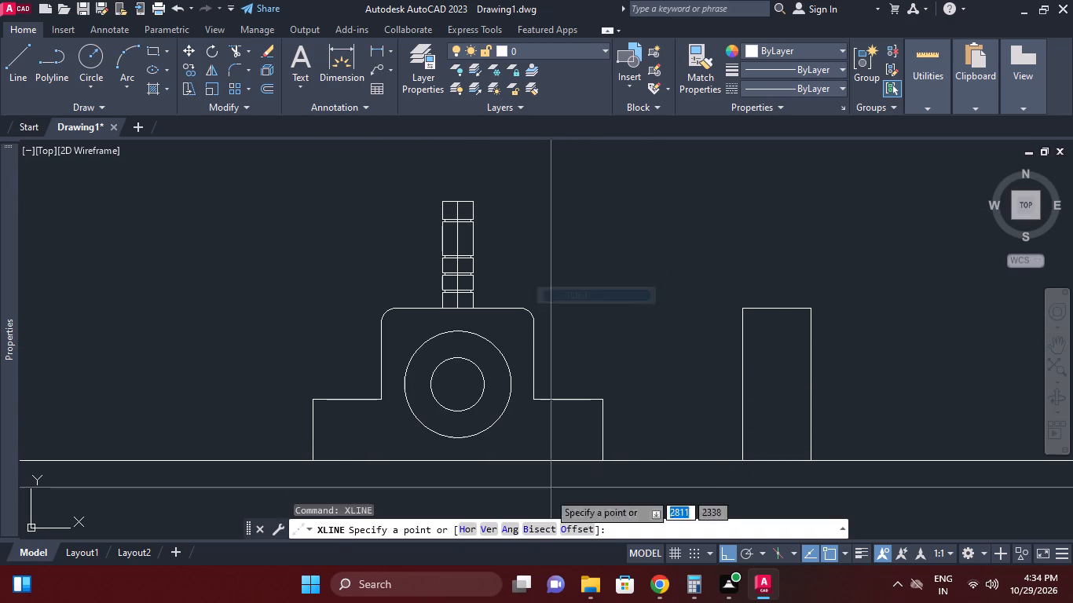
click(471, 528)
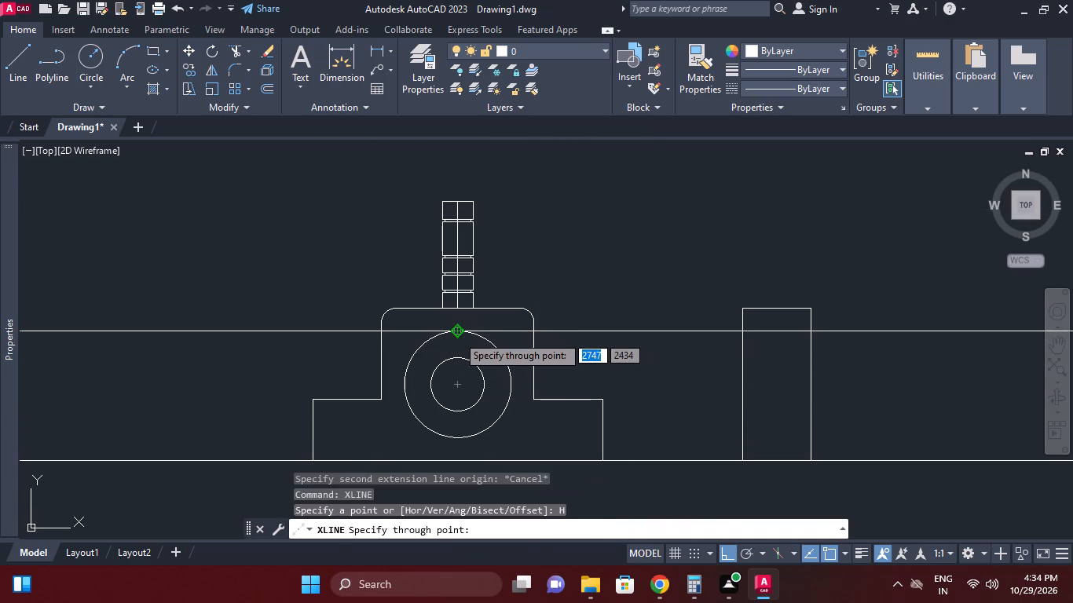
click(457, 335)
click(457, 442)
right_click(675, 356)
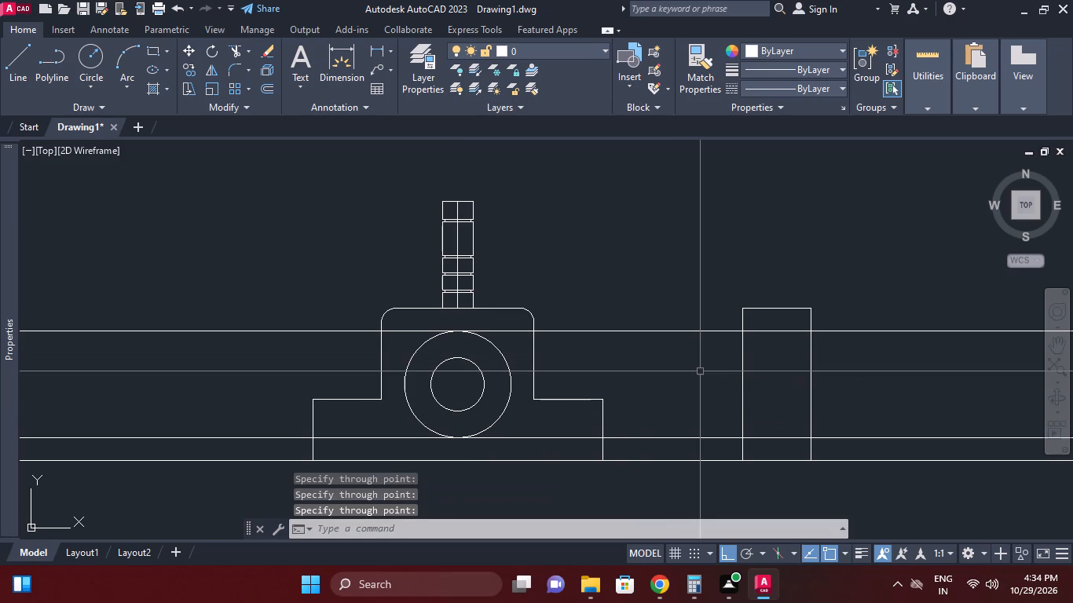
Draw vertical construction lines through the left and right edges of the 45 by 100 rectangle.
right_click(701, 371)
click(807, 73)
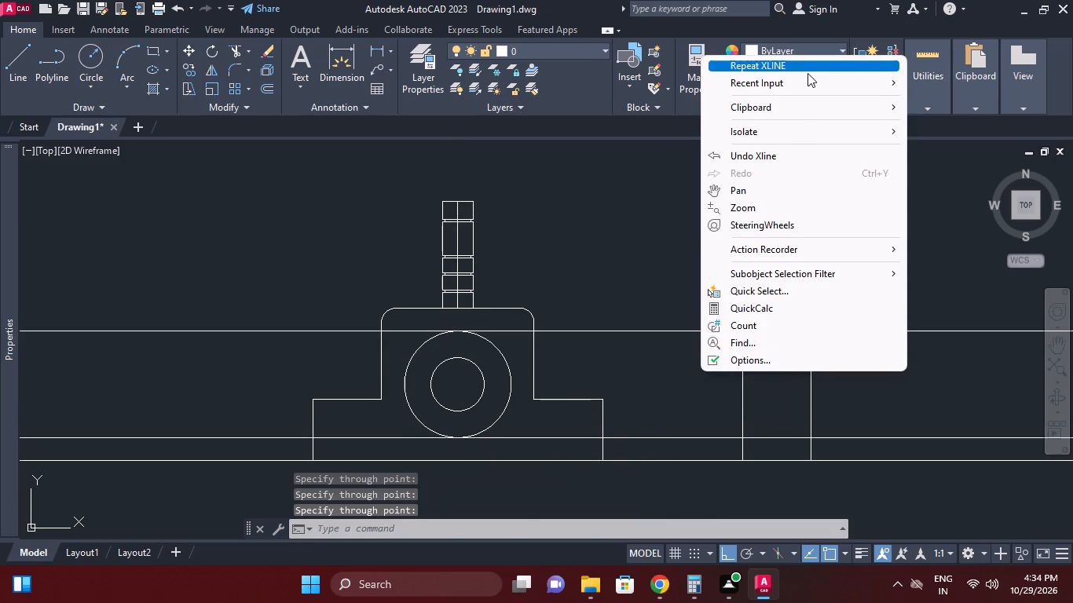
click(488, 530)
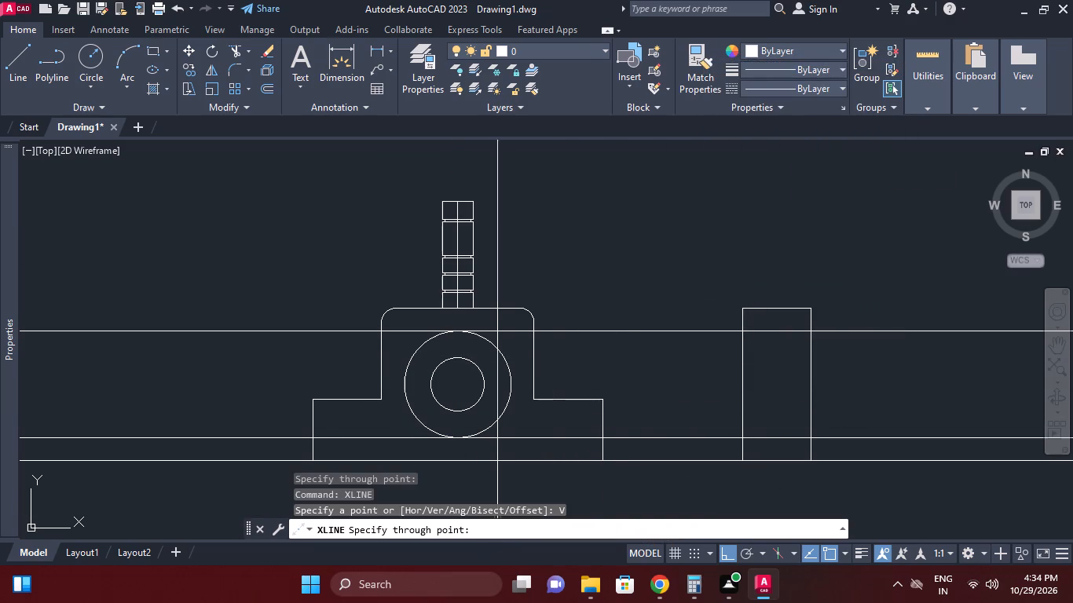
click(742, 305)
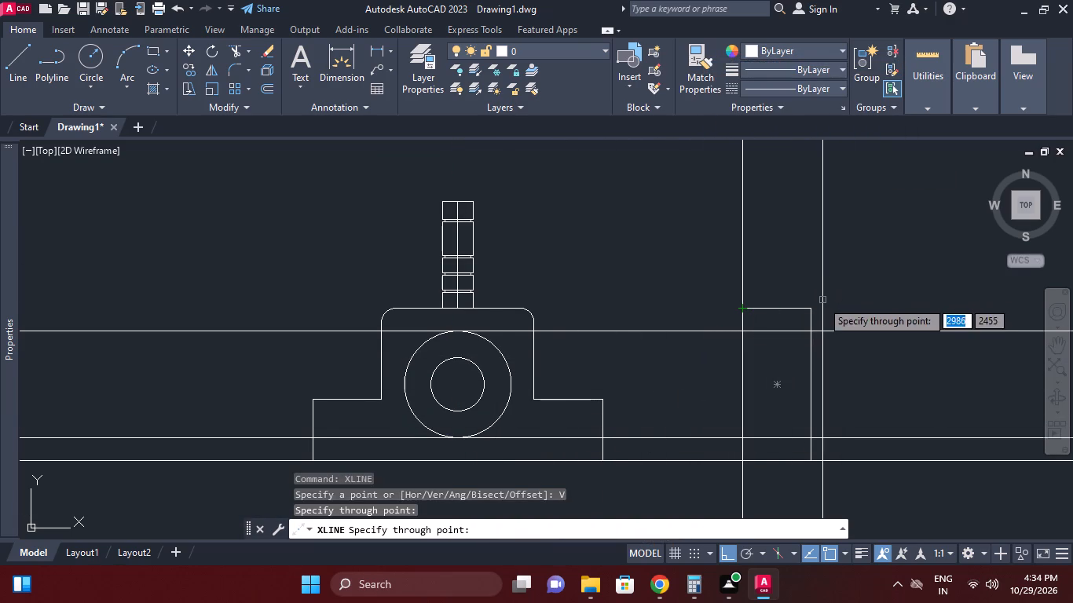
click(813, 306)
right_click(879, 266)
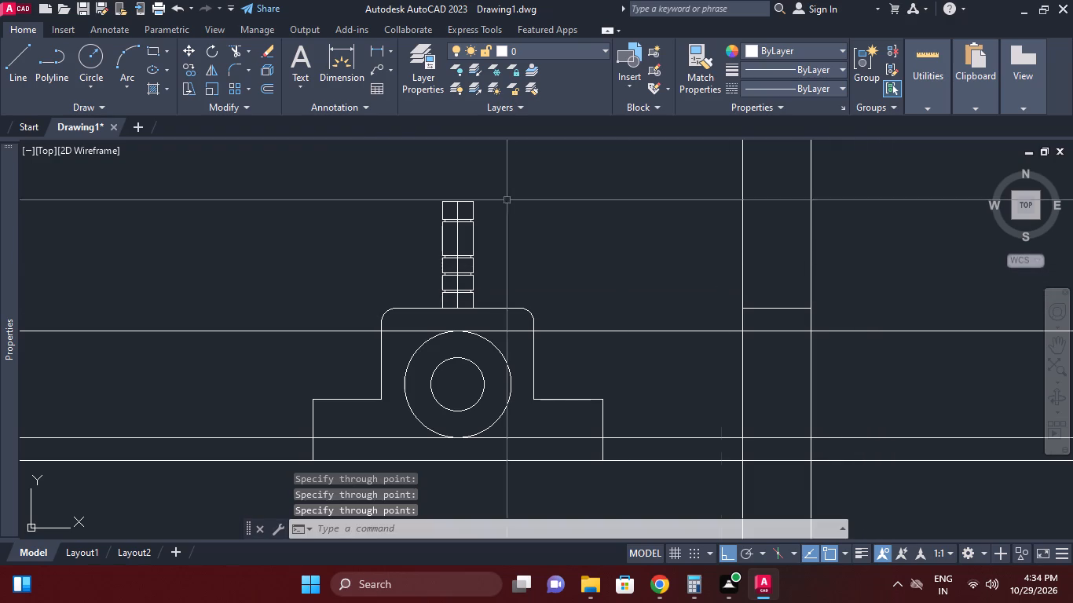
Offset both vertical construction lines outward by 12.5, one to each side of the rectangle.
click(262, 86)
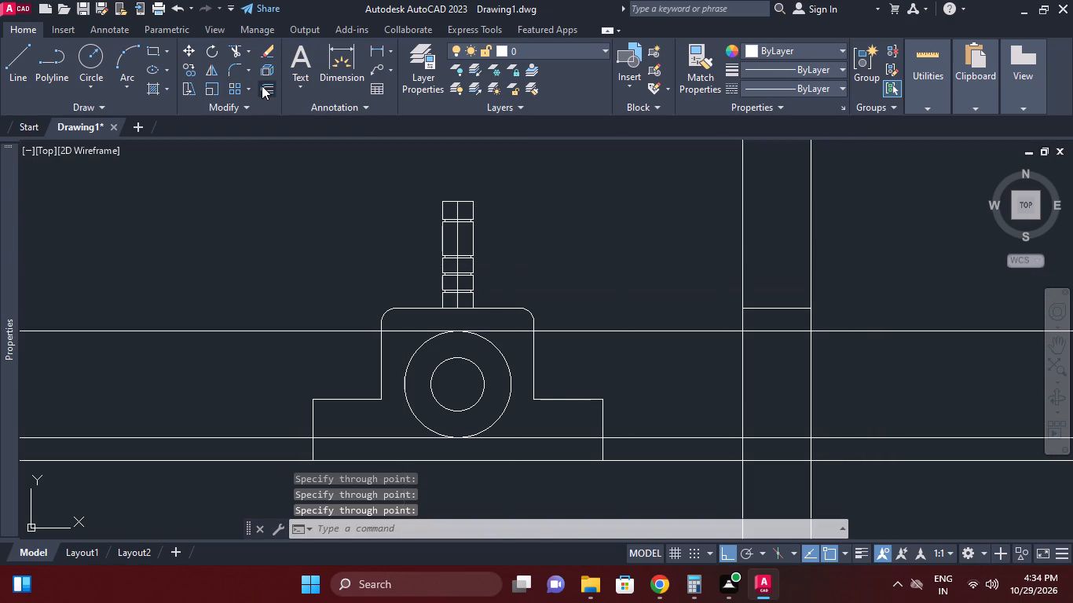
text(12.8)
key(BackSpace)
key(5)
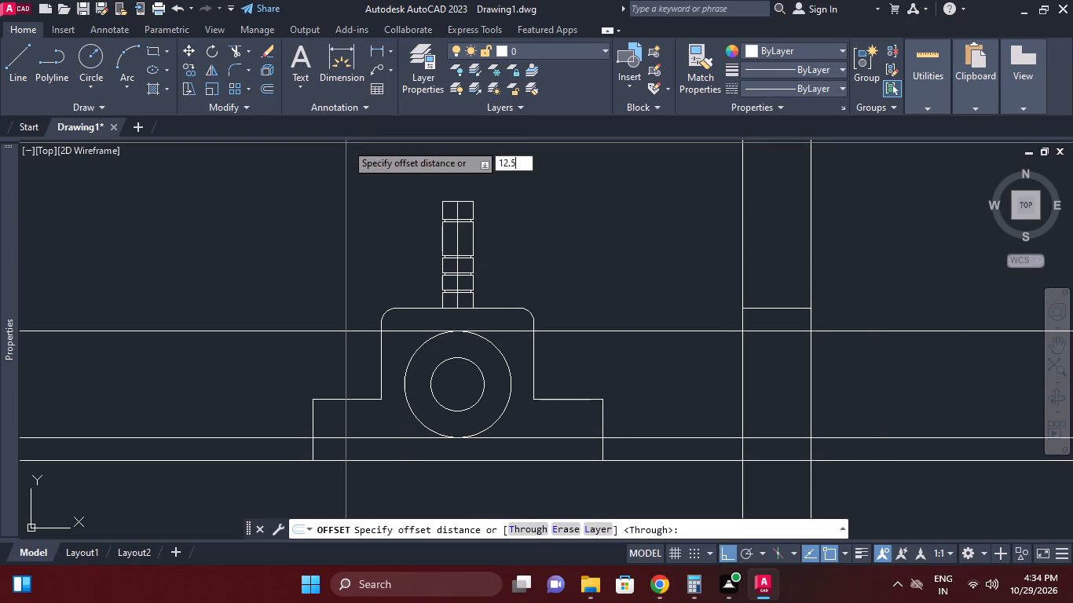
key(Return)
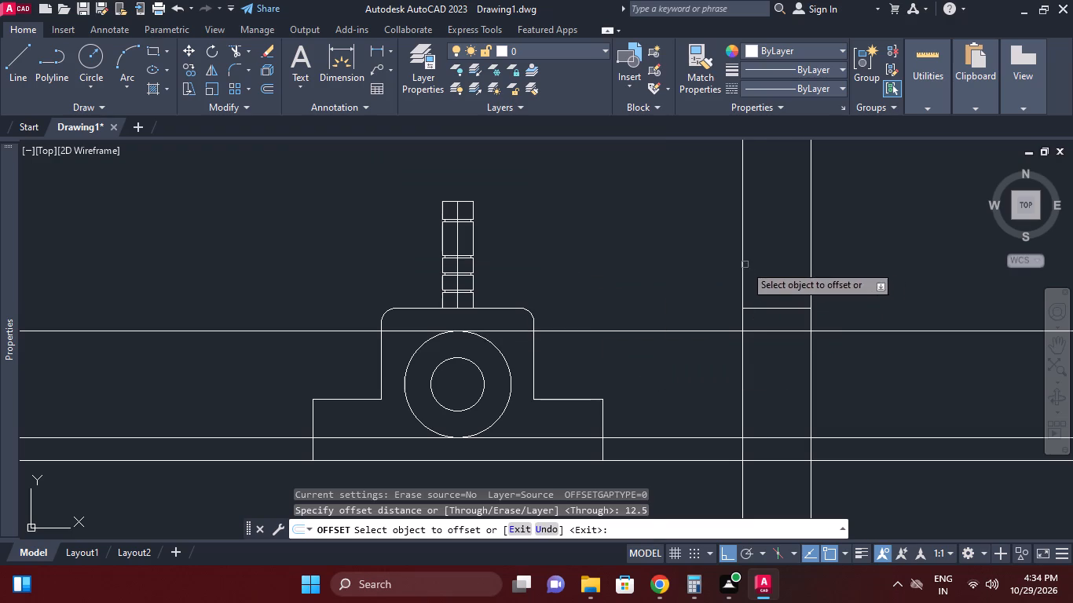
click(742, 261)
click(733, 253)
click(811, 283)
click(854, 265)
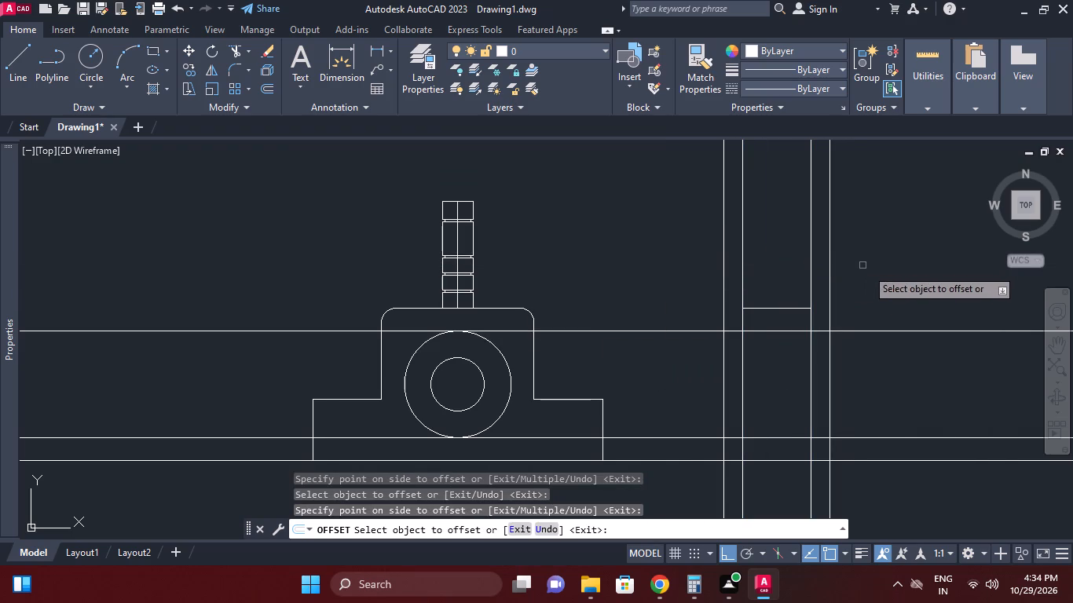
right_click(877, 279)
click(897, 289)
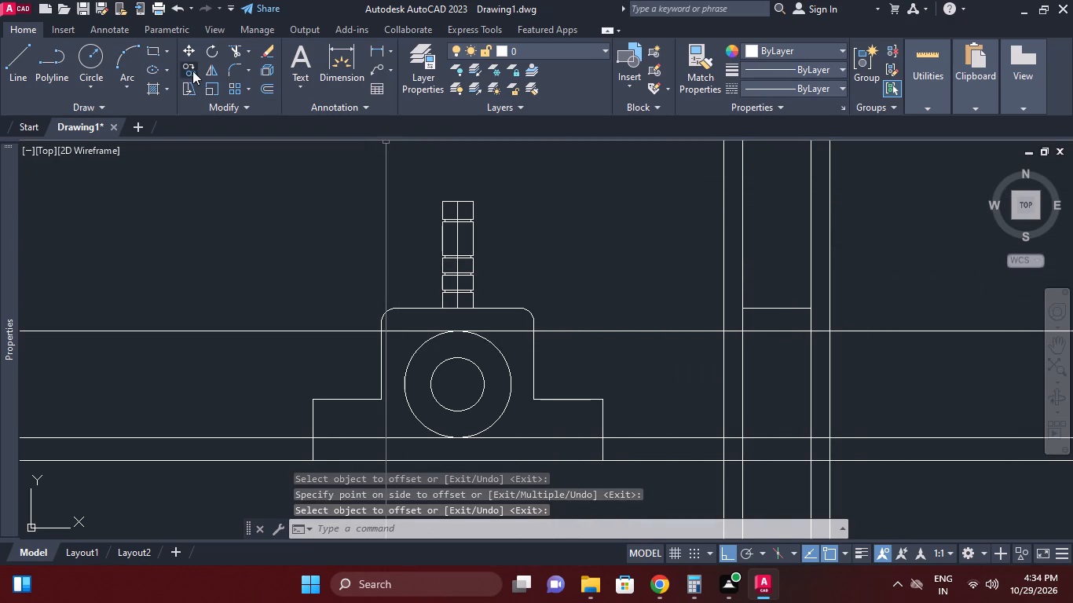
Draw a rectangle in each 12.5 wide strip flanking the side view, between the outer circle's two horizontal projection lines.
click(150, 56)
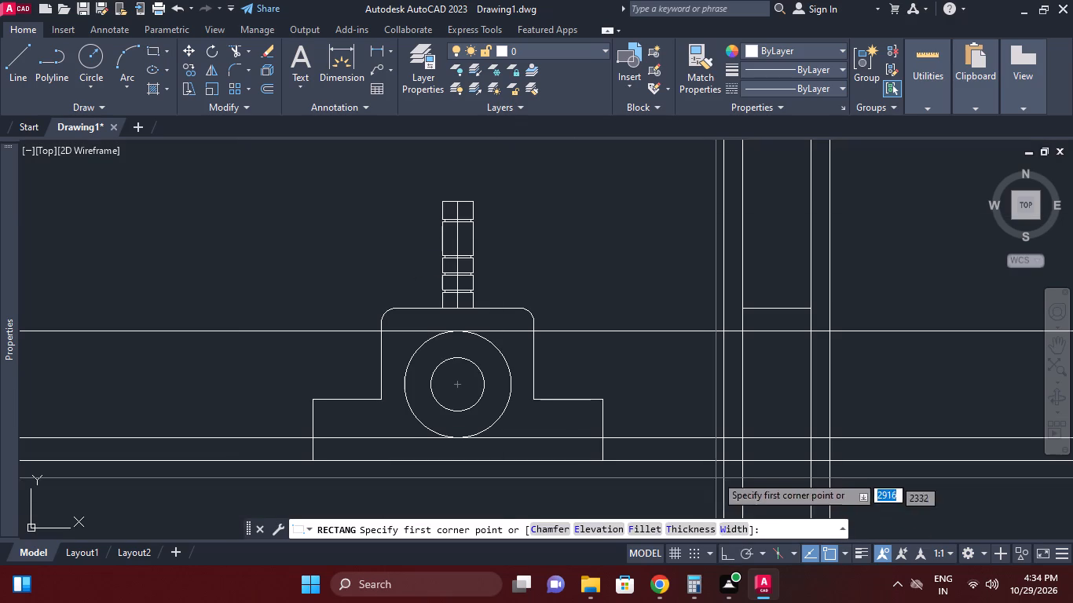
middle_drag(713, 439, 682, 375)
click(694, 265)
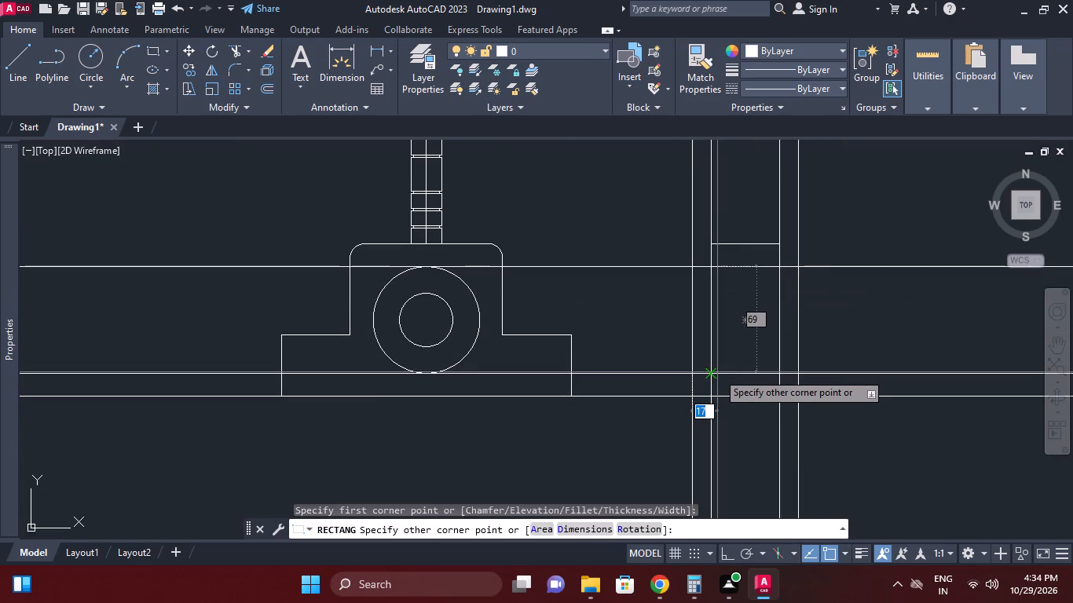
click(716, 372)
right_click(784, 322)
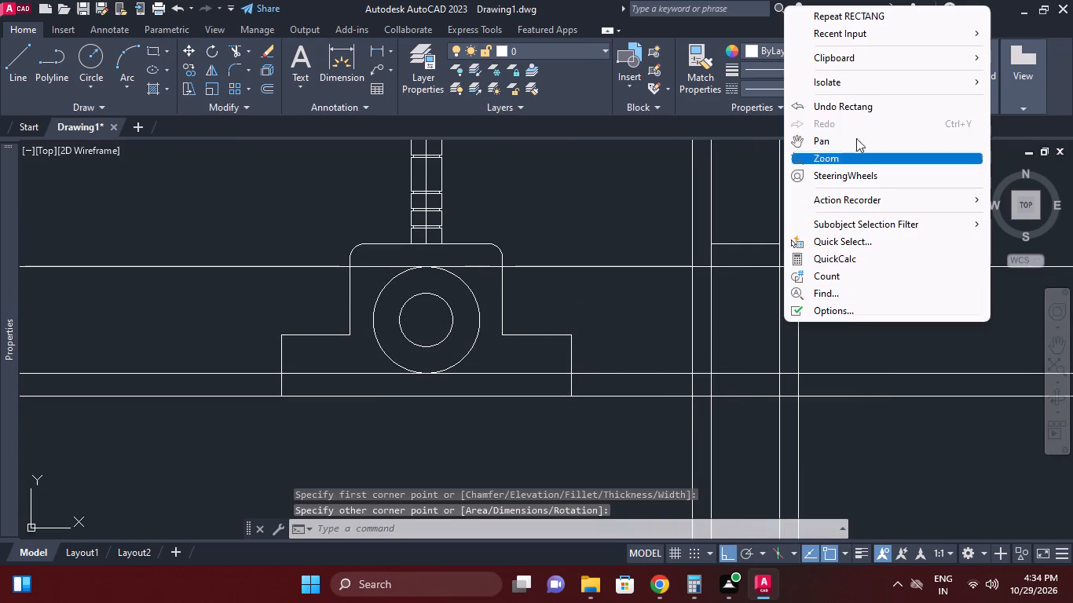
click(858, 16)
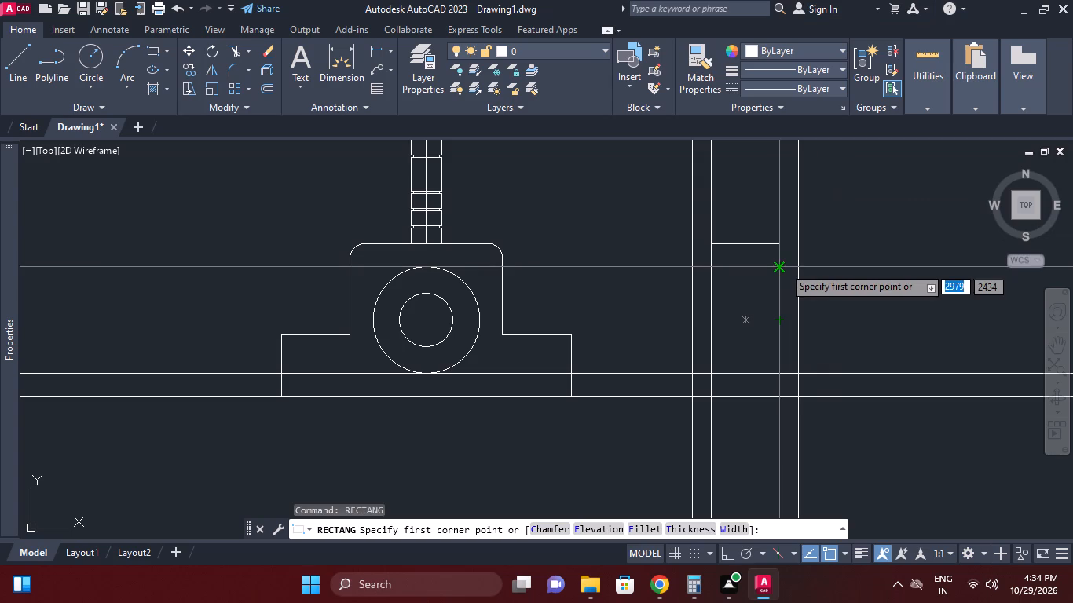
click(783, 266)
click(799, 376)
Erase the four vertical construction lines running through the side view.
middle_drag(860, 313, 859, 311)
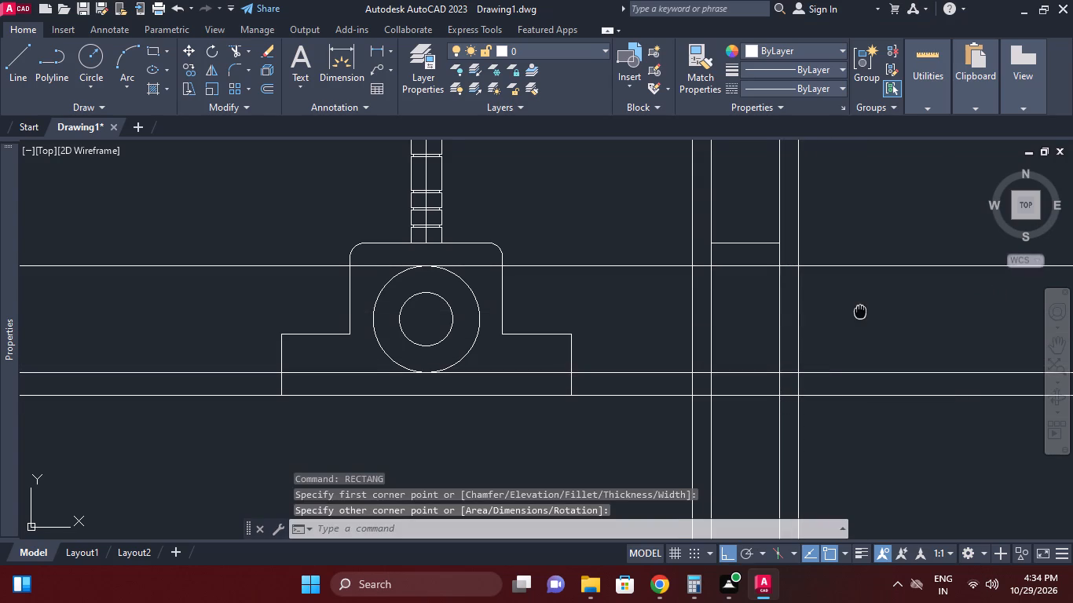
middle_drag(859, 311, 858, 295)
middle_drag(860, 361, 866, 301)
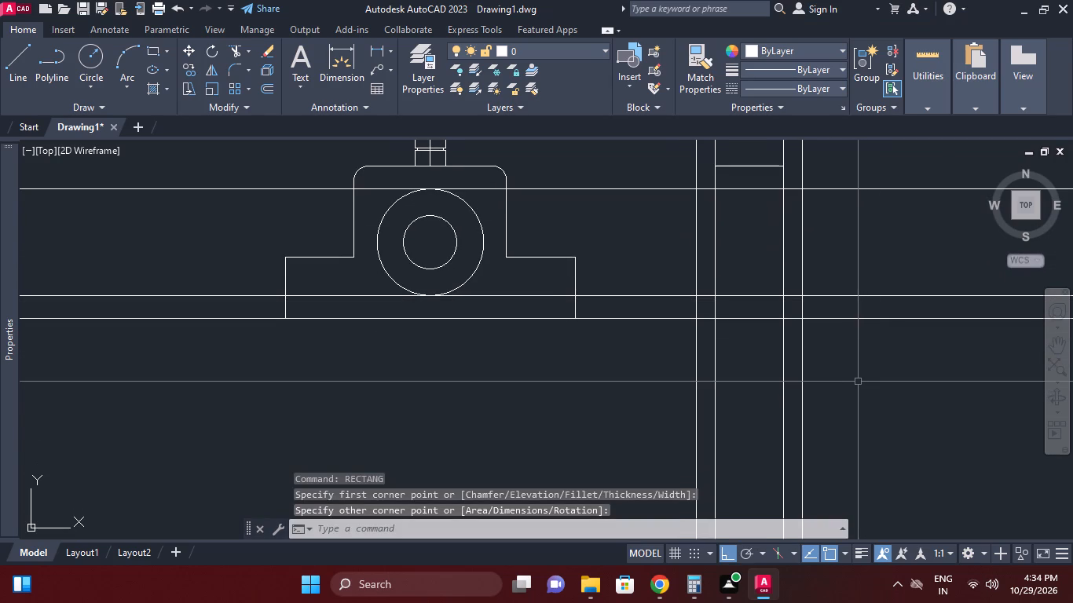
click(873, 445)
click(650, 406)
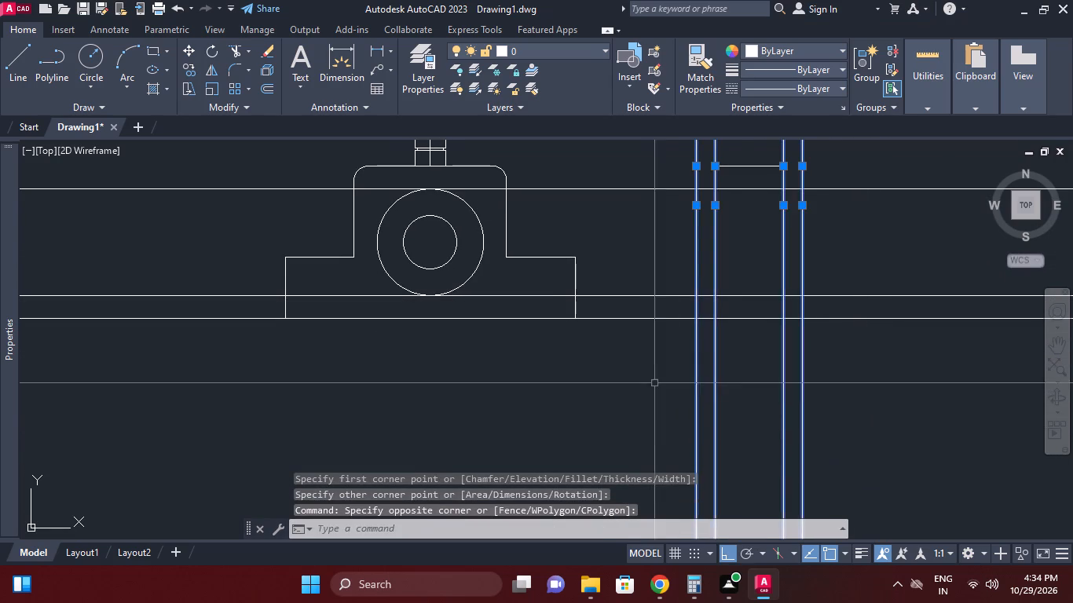
right_click(654, 383)
click(695, 277)
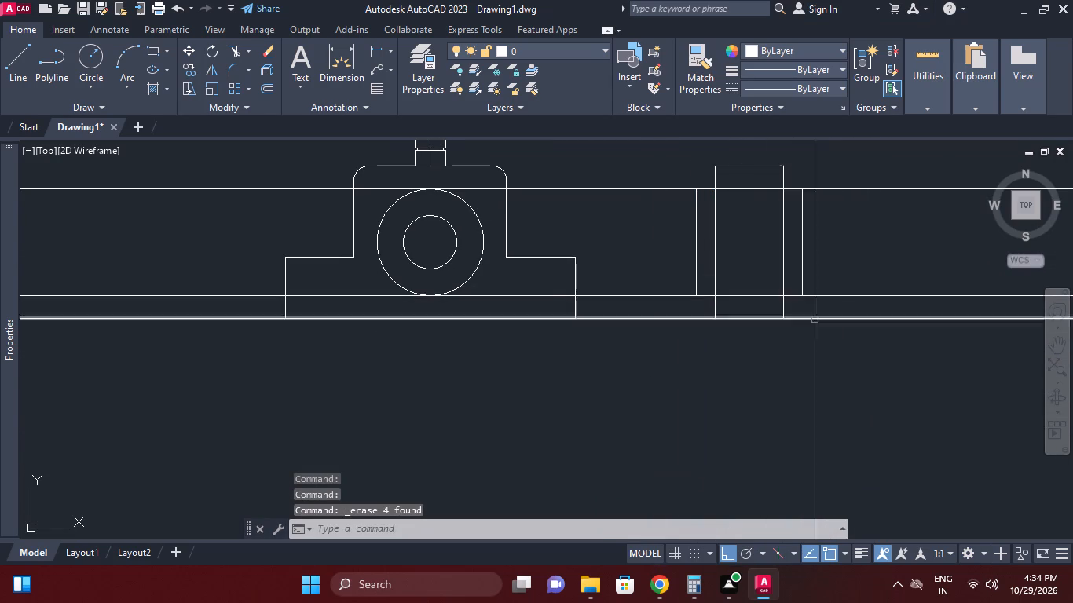
Erase the three horizontal construction lines at the base bottom and the outer circle's bottom and top quadrants.
click(848, 316)
click(849, 295)
right_click(853, 281)
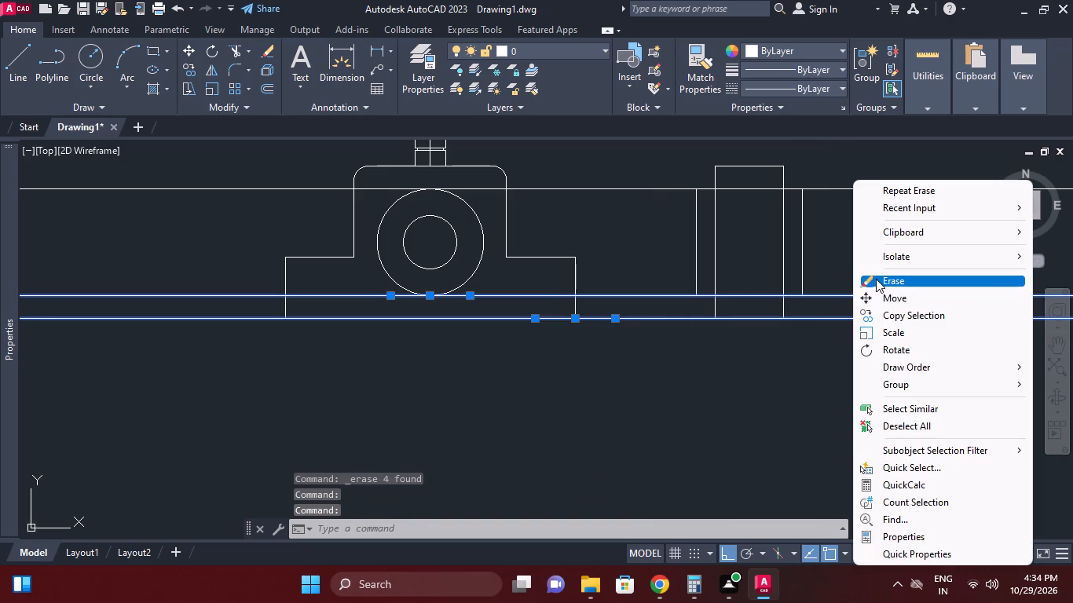
click(876, 279)
click(868, 221)
click(861, 189)
click(860, 188)
right_click(860, 188)
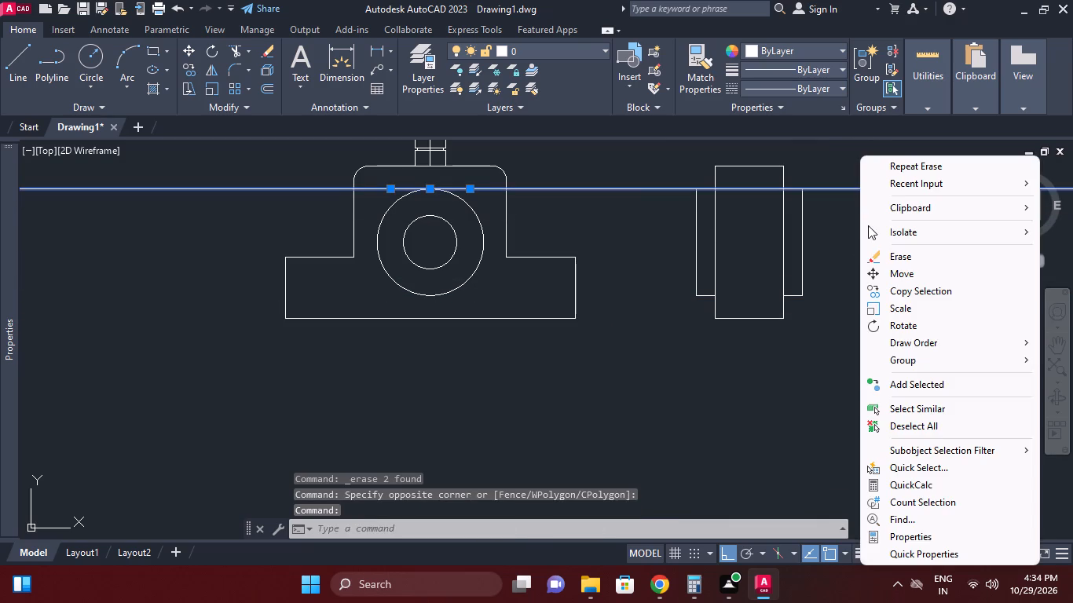
click(877, 254)
Draw a horizontal line across the side view's body rectangle, level with the front view's base step.
middle_drag(760, 309, 753, 321)
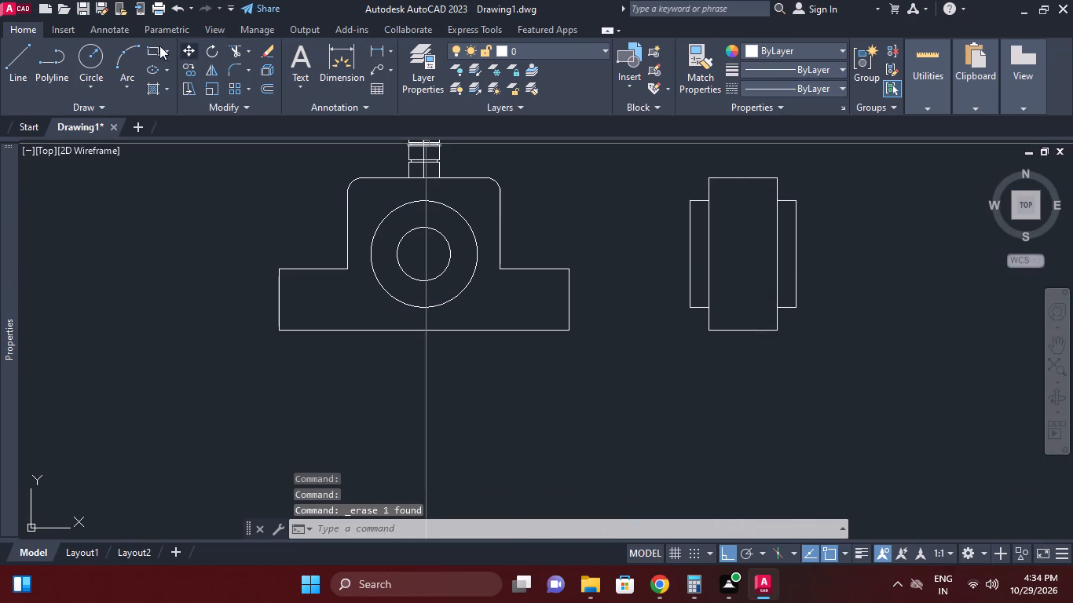
click(23, 49)
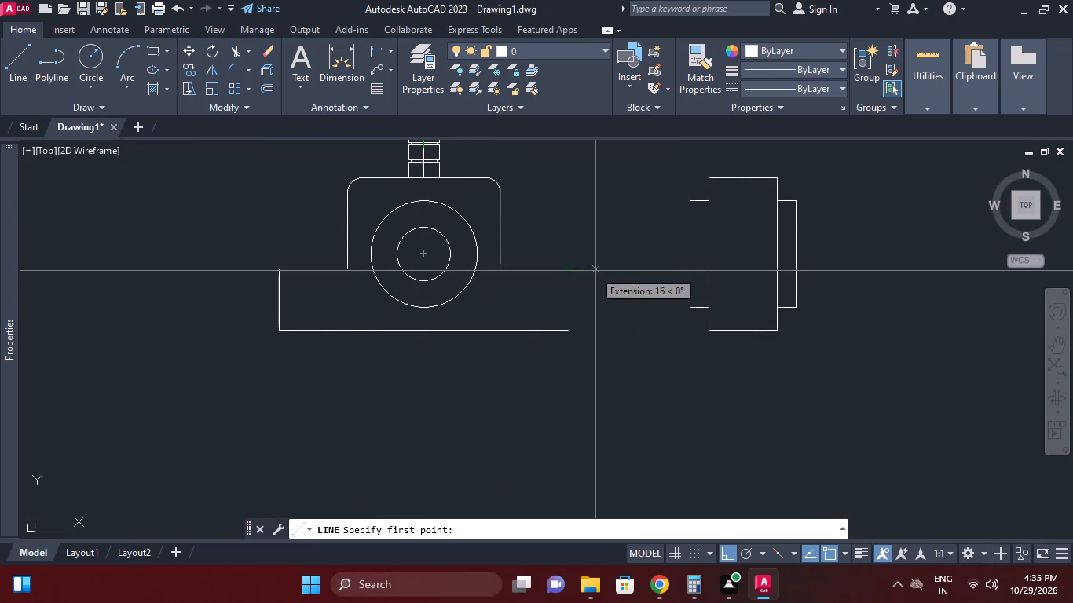
click(709, 271)
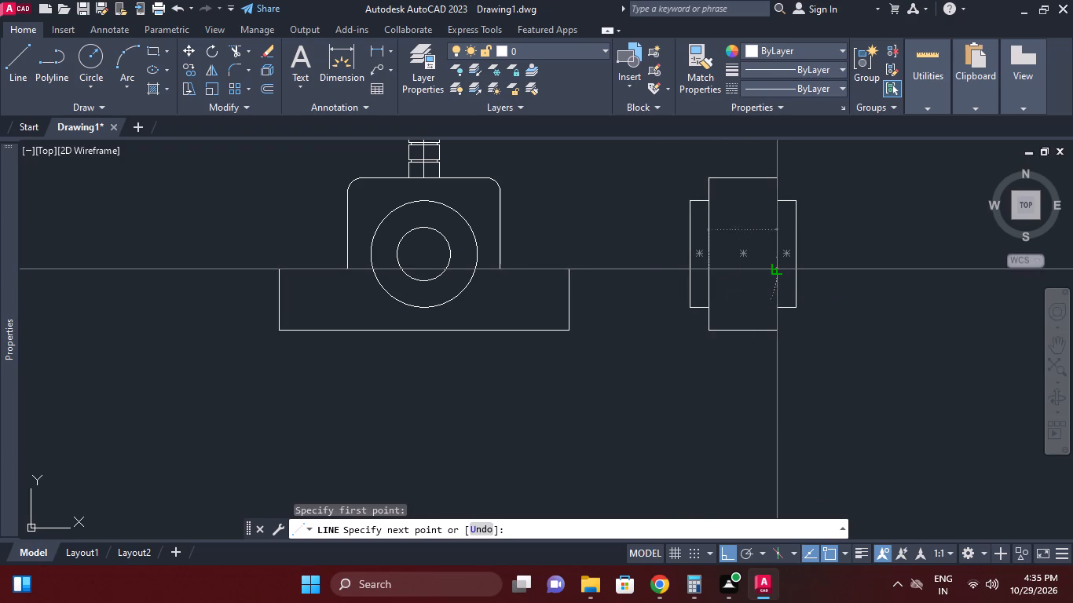
click(777, 271)
right_click(806, 253)
click(853, 268)
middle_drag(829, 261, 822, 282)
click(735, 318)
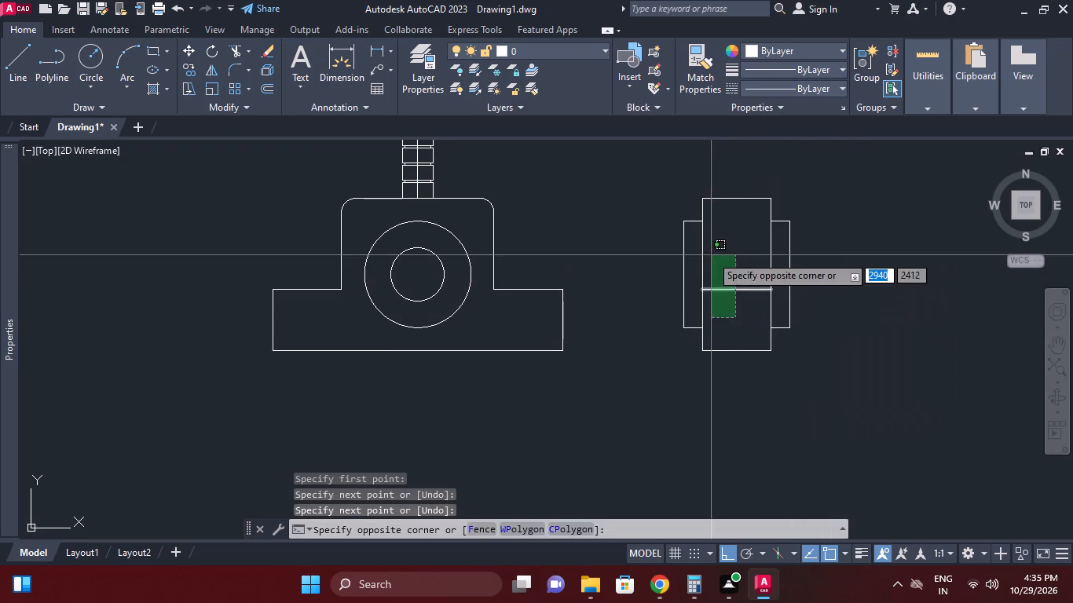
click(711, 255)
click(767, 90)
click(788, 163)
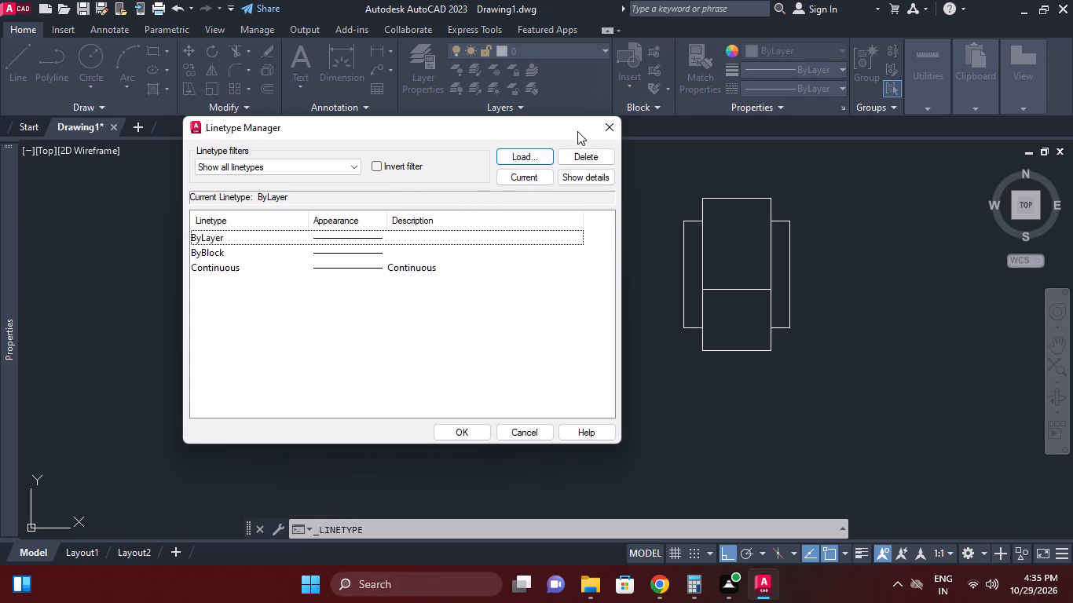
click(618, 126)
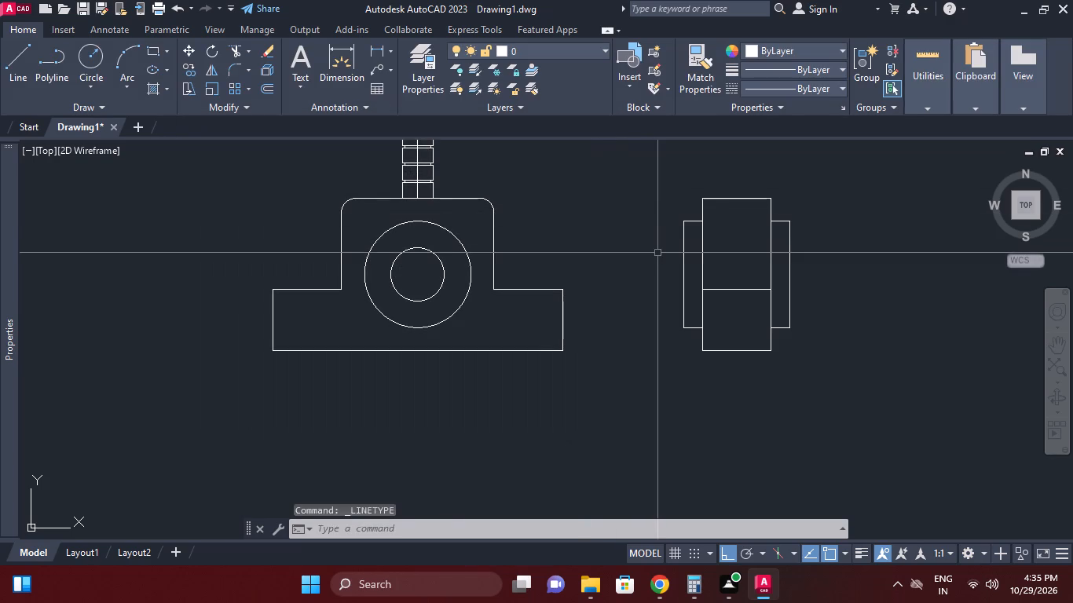
Draw a 28.5 by 10 rectangle in the empty space between the front and side views.
middle_drag(679, 258, 677, 266)
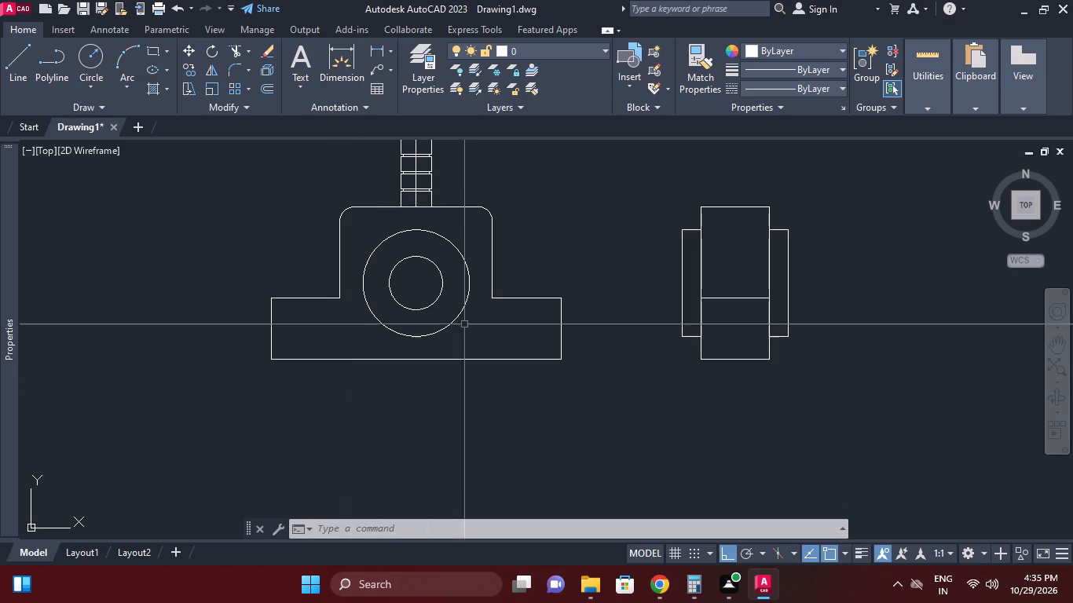
middle_drag(467, 323, 485, 401)
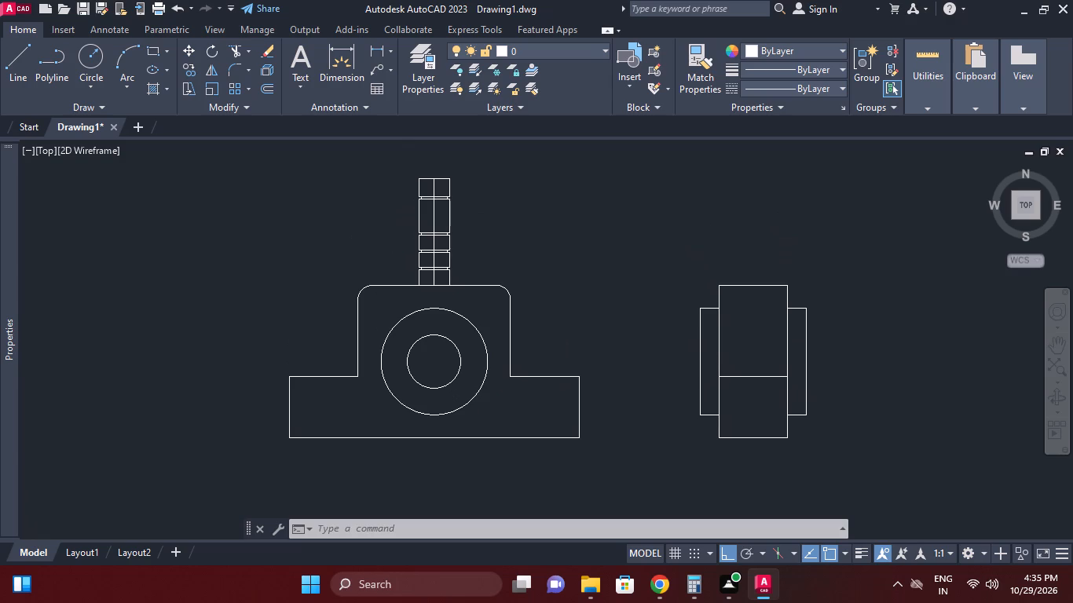
text(REC)
key(space)
click(557, 287)
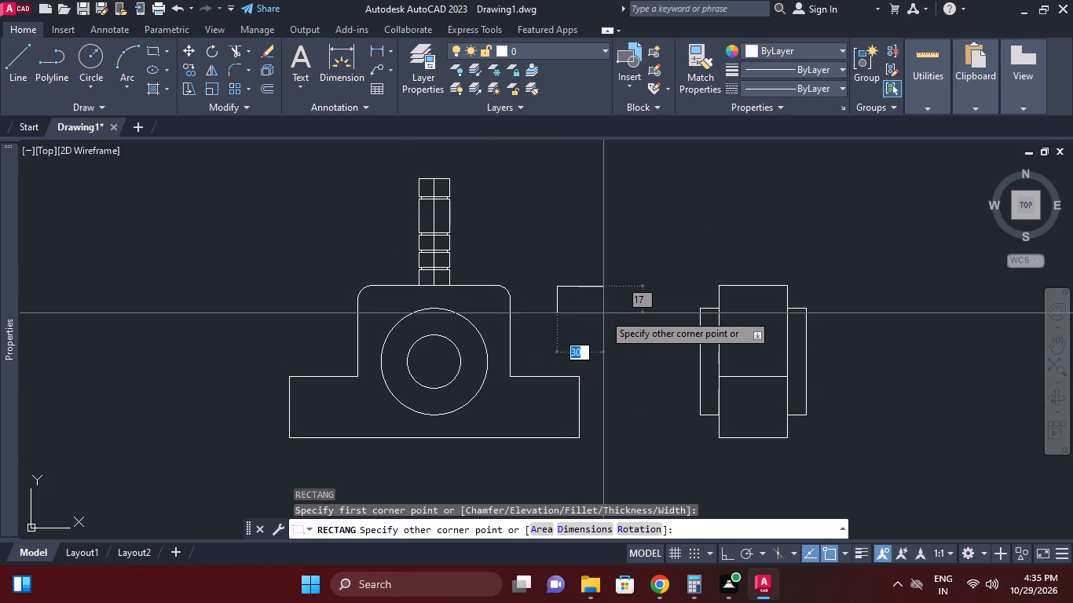
text(28)
key(period)
key(5)
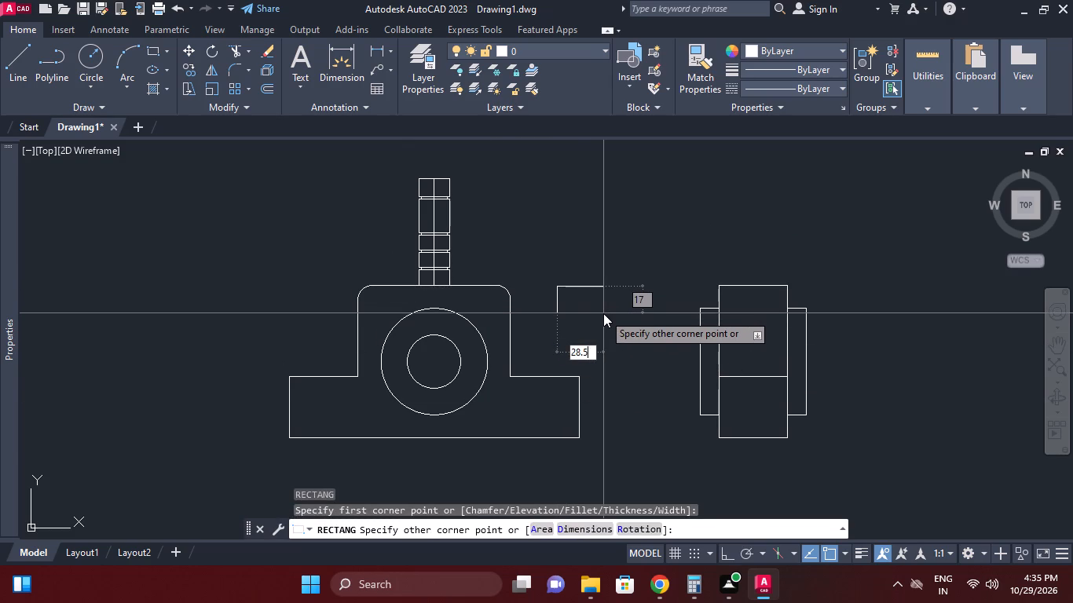
key(Tab)
key(1)
key(0)
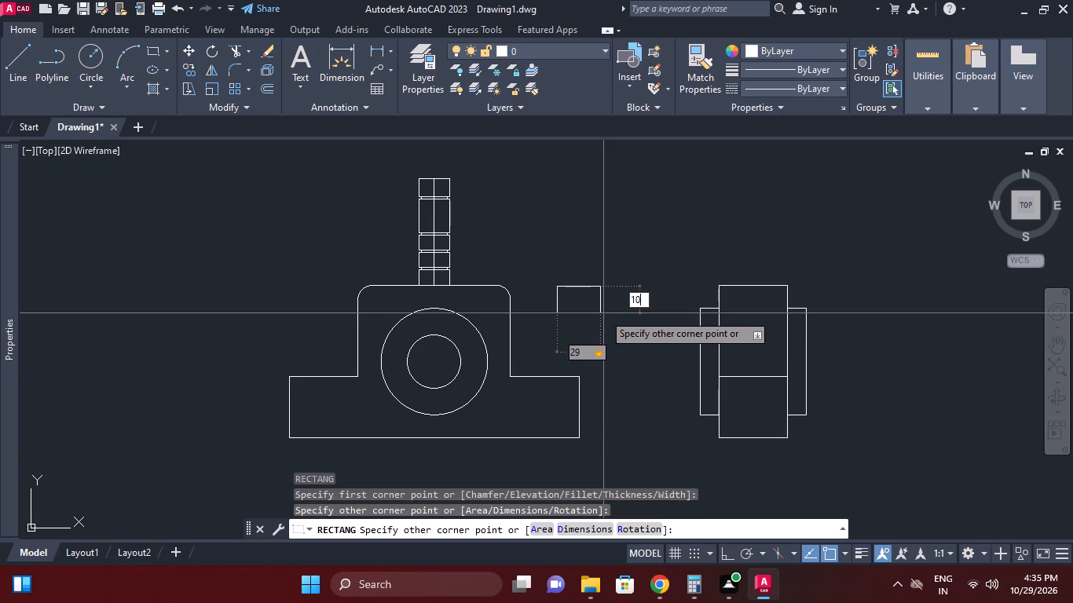
key(Return)
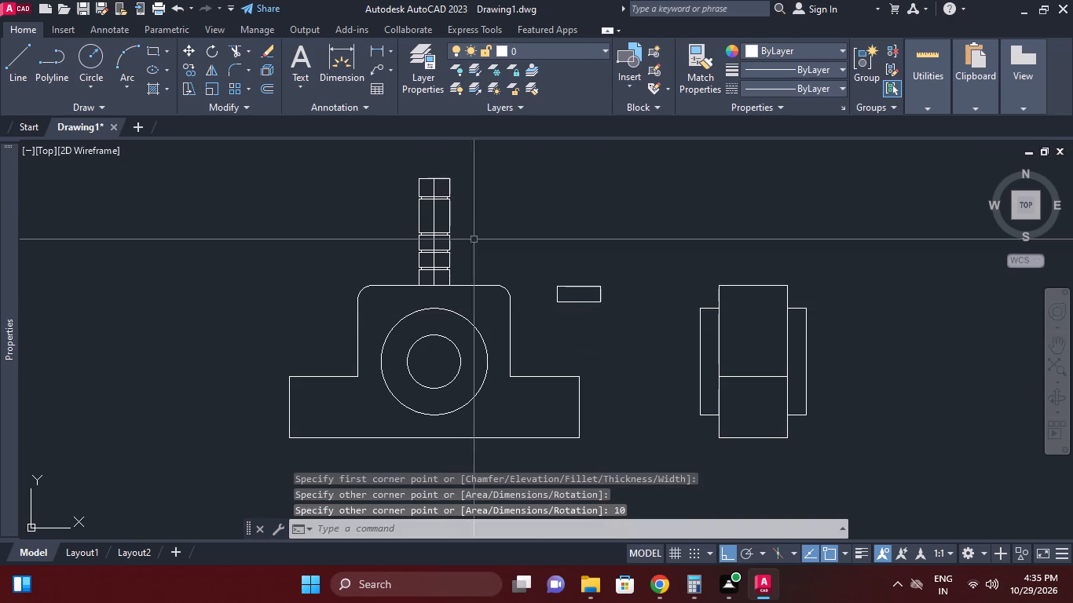
Move the whole grooved stem straight up, clear of the filleted block, leaving room for the collar rectangle.
middle_drag(589, 327, 621, 350)
middle_drag(580, 291, 667, 325)
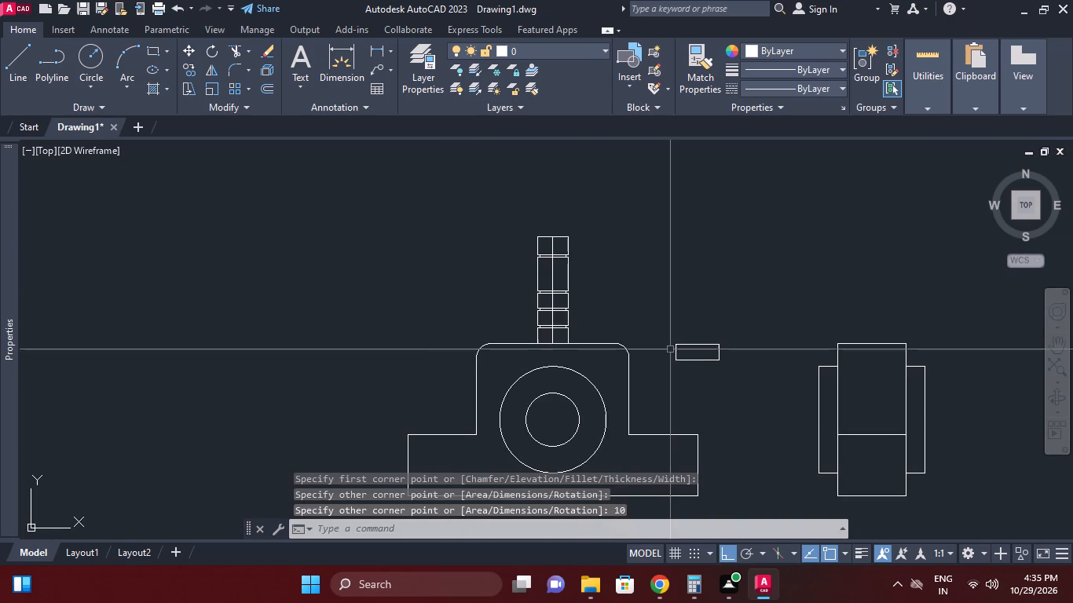
click(519, 223)
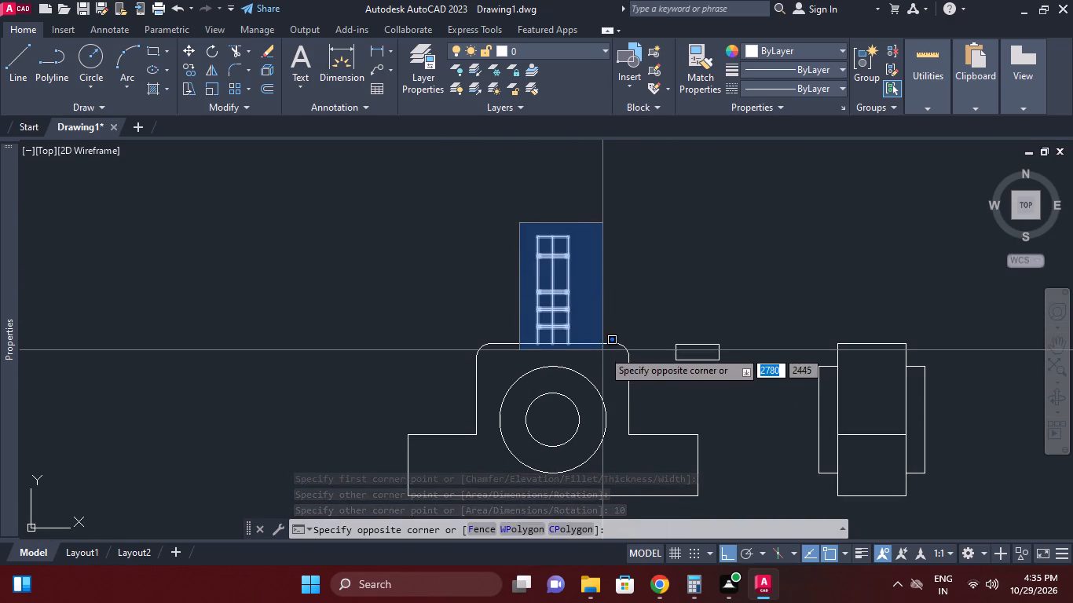
click(602, 350)
right_click(609, 299)
click(636, 301)
click(630, 314)
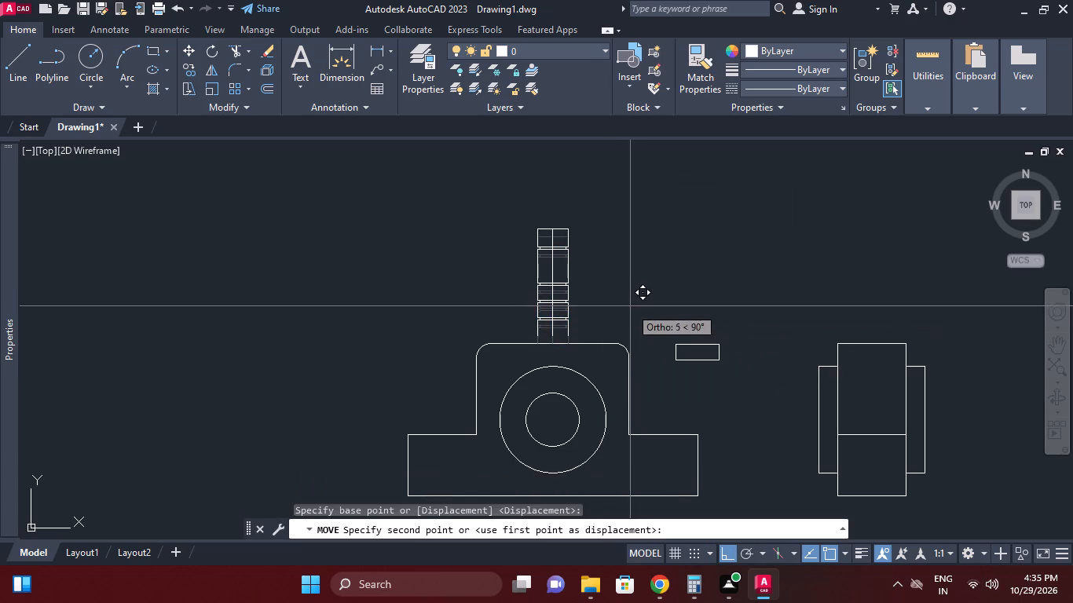
click(631, 295)
Move the 28.5 by 10 rectangle by its bottom midpoint onto the midpoint of the block's top edge.
click(712, 378)
click(705, 355)
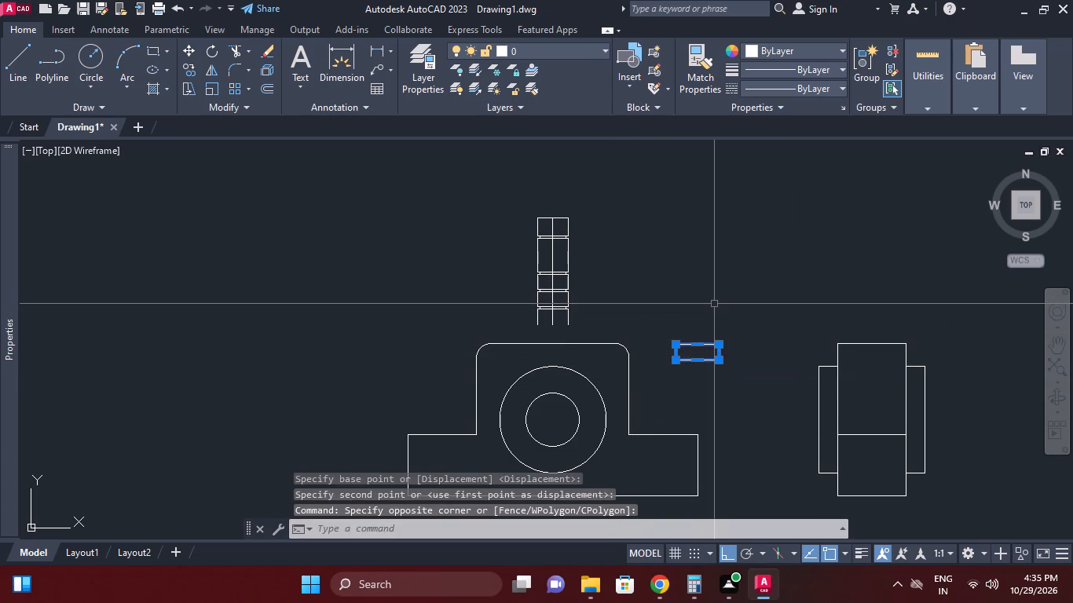
right_click(715, 303)
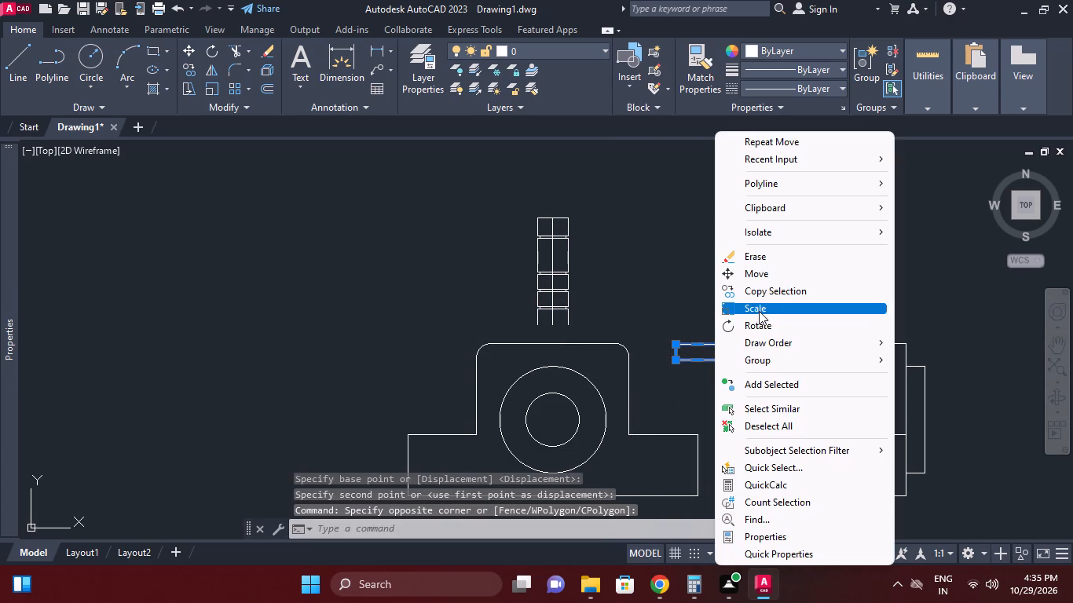
click(764, 280)
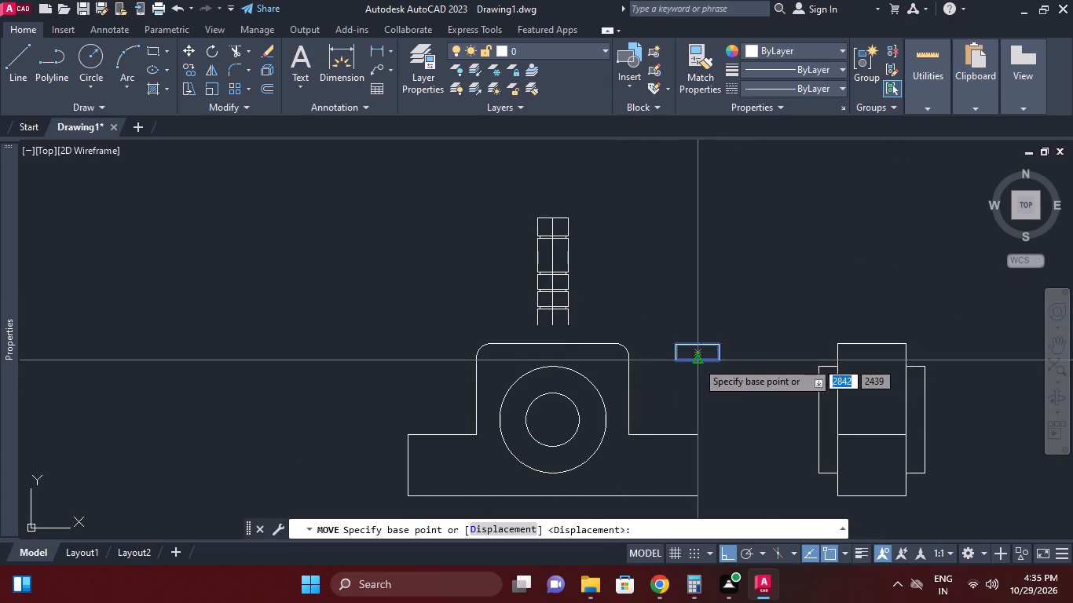
click(697, 361)
click(550, 341)
Move the grooved stem by the bottom end of its centre line onto the collar rectangle's top-edge midpoint.
scroll(568, 298, up, 1)
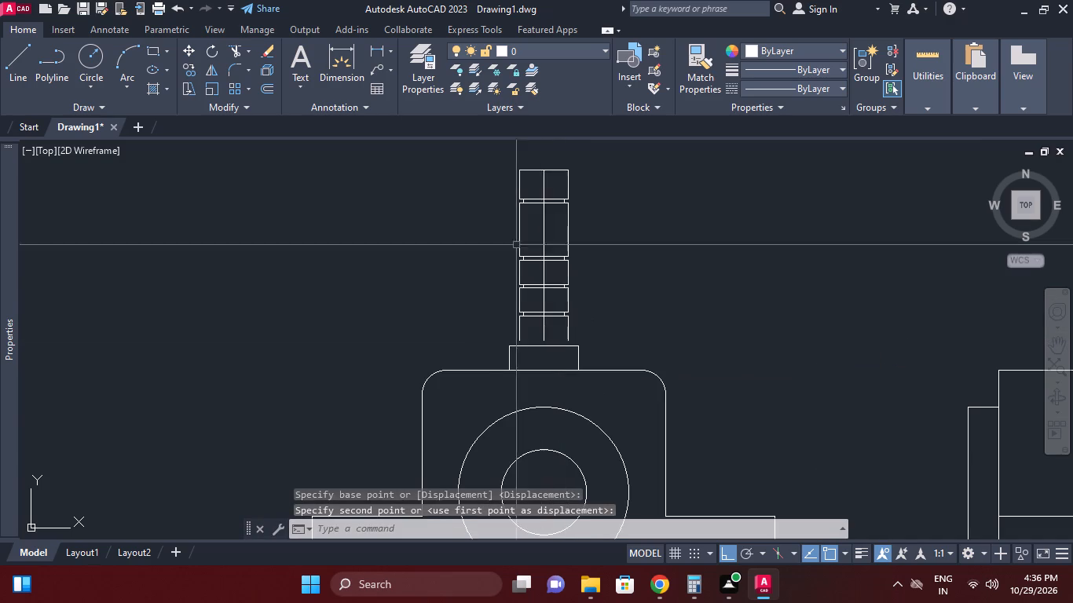
click(474, 170)
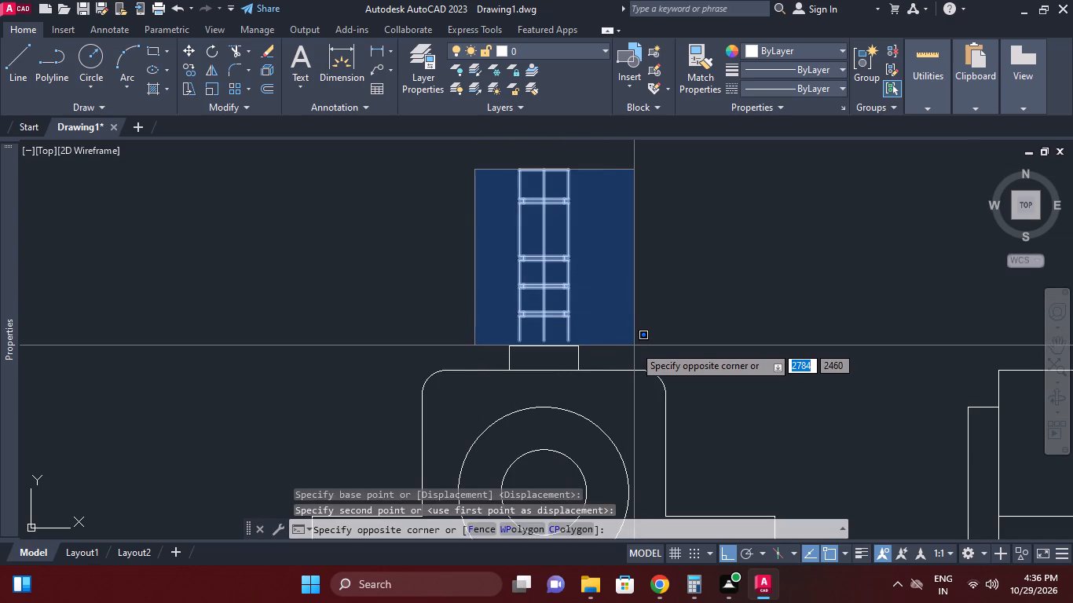
click(634, 345)
right_click(639, 293)
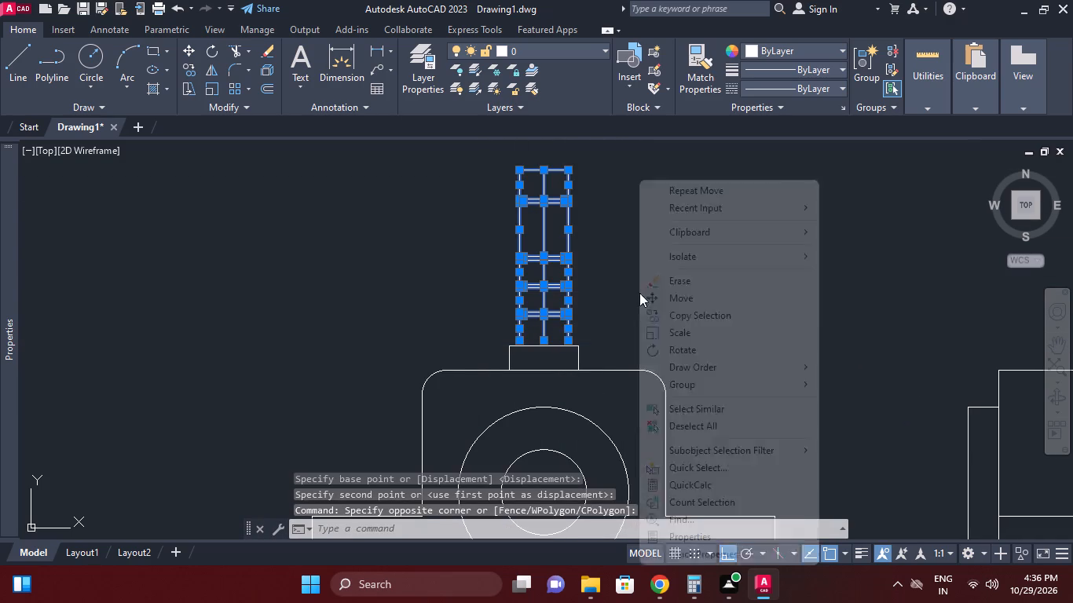
click(662, 301)
scroll(544, 332, up, 2)
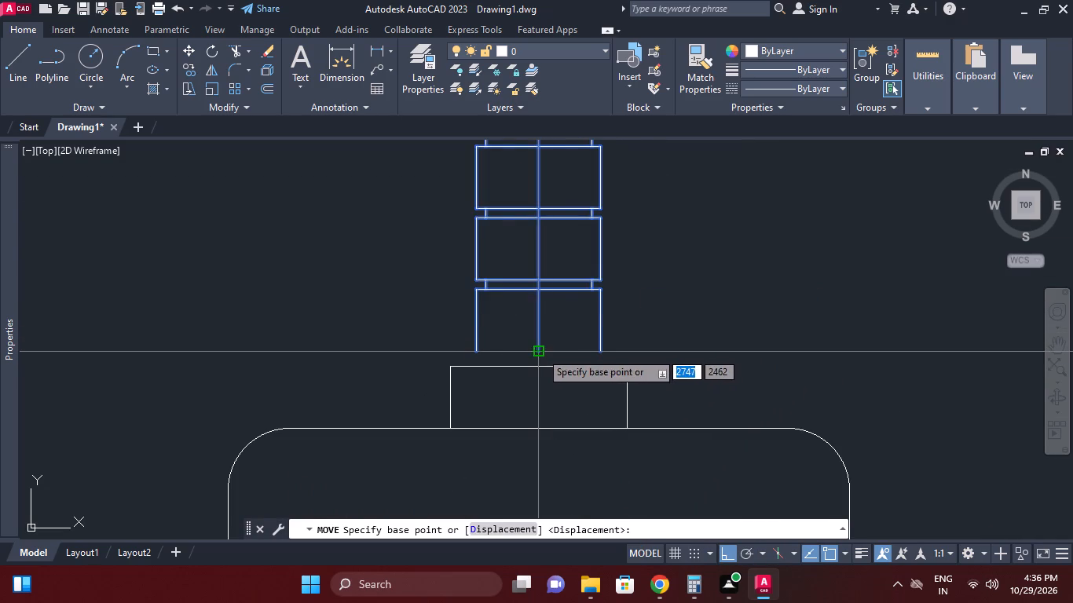
click(540, 352)
click(540, 364)
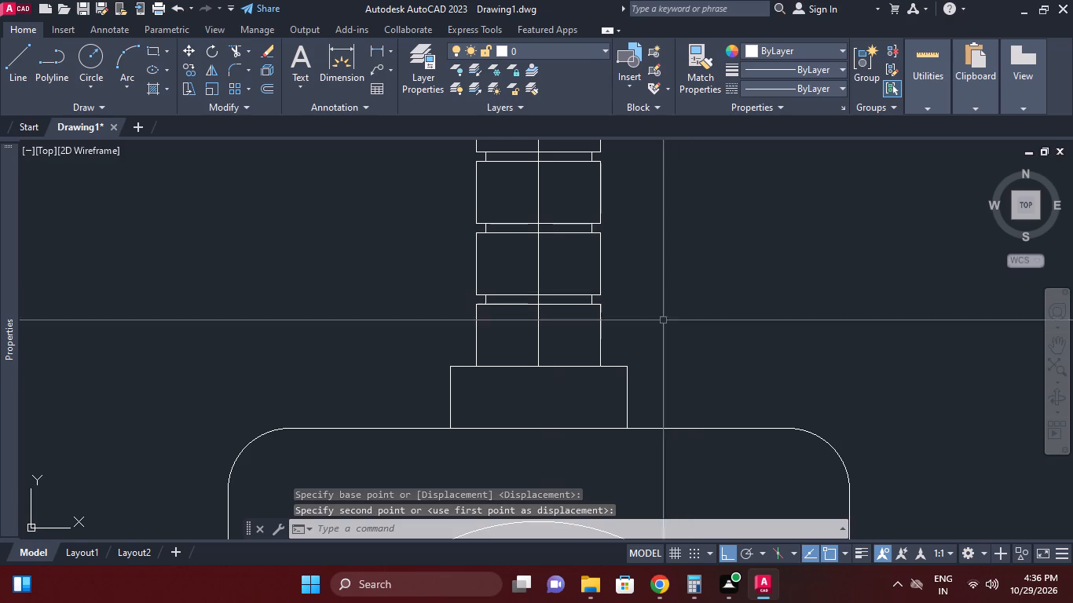
Extend the stem's two lowest outer vertical lines down through the collar to its bottom edge, using the collar rectangle as boundary.
click(242, 49)
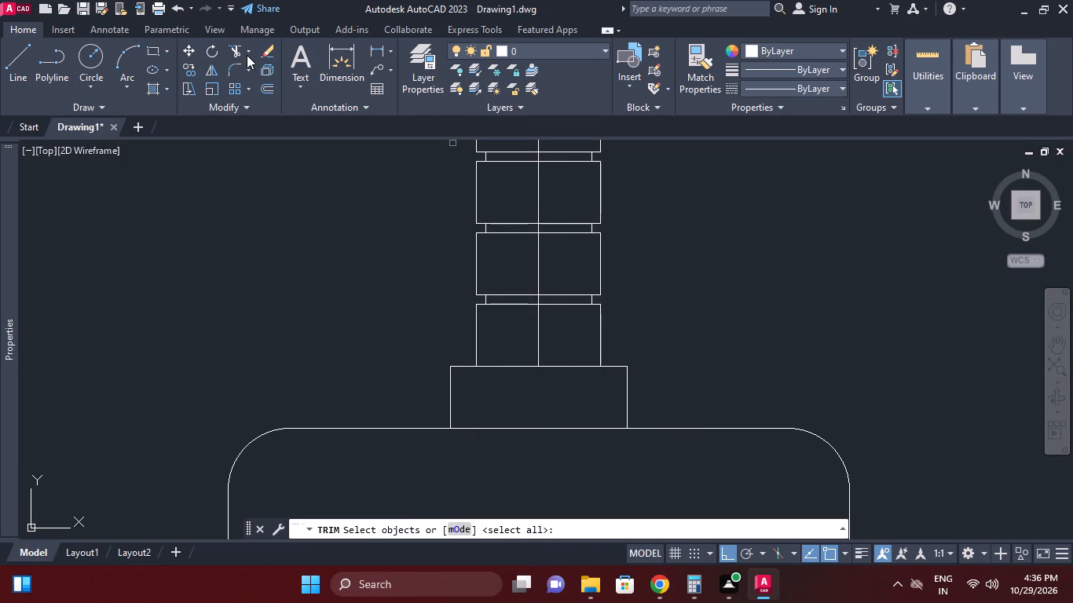
click(247, 55)
click(272, 104)
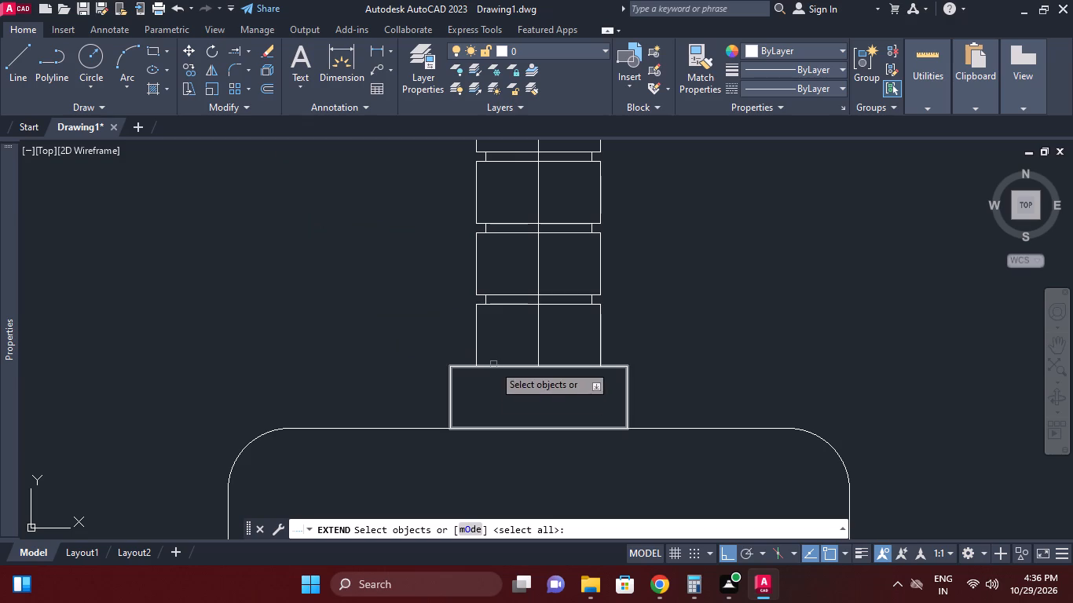
click(493, 364)
right_click(502, 349)
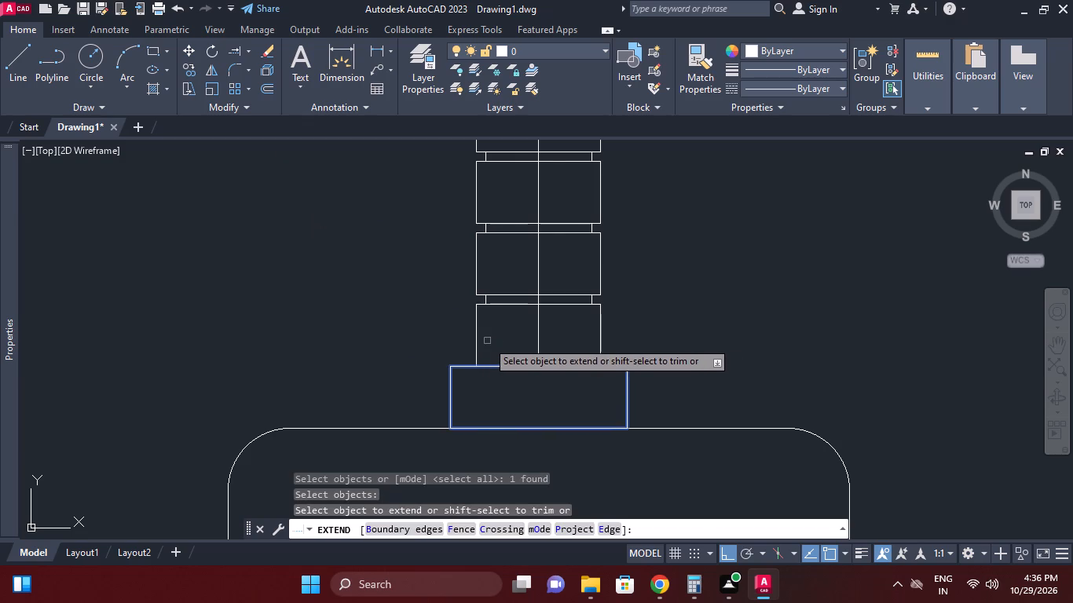
click(477, 341)
click(602, 340)
middle_drag(686, 314, 686, 334)
scroll(686, 316, down, 1)
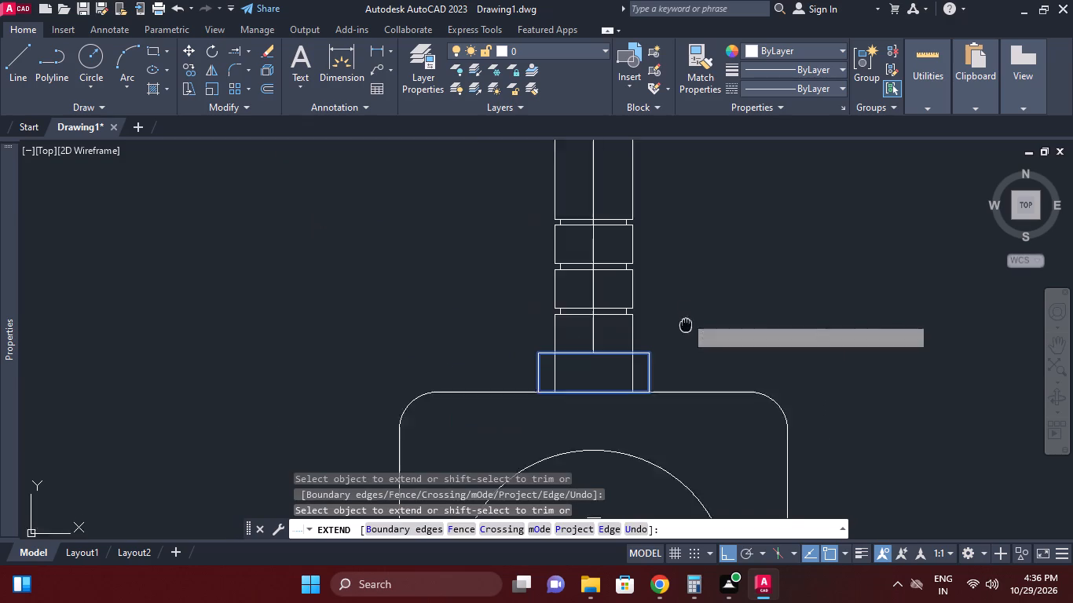
middle_drag(686, 334, 682, 348)
right_click(708, 321)
click(764, 104)
scroll(762, 251, down, 2)
middle_drag(762, 251, 762, 253)
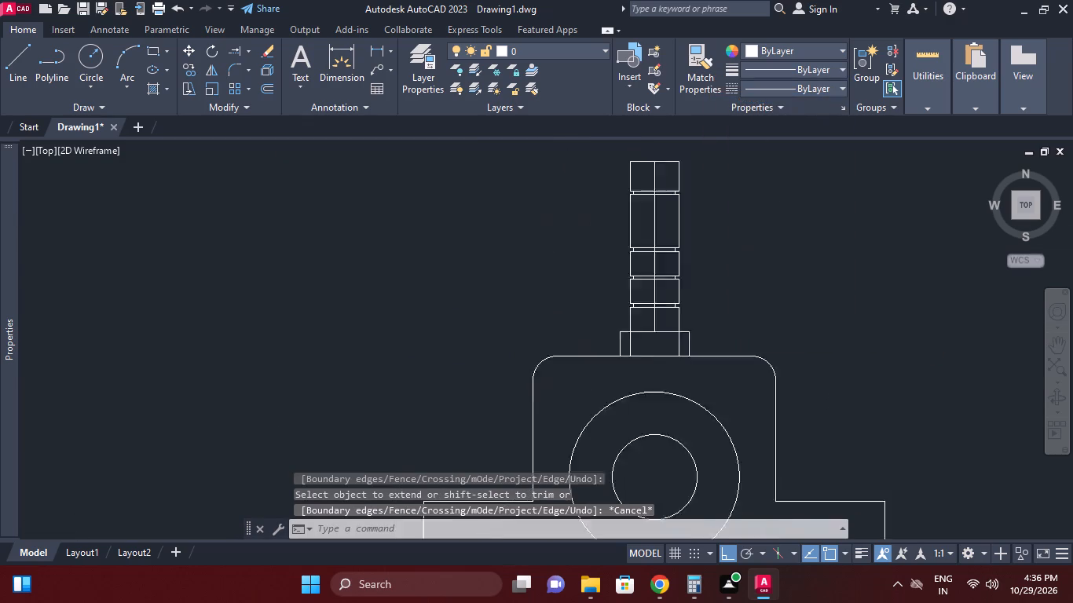
Erase the vertical centre line running through the grooved stem in the front view.
middle_drag(762, 253, 757, 273)
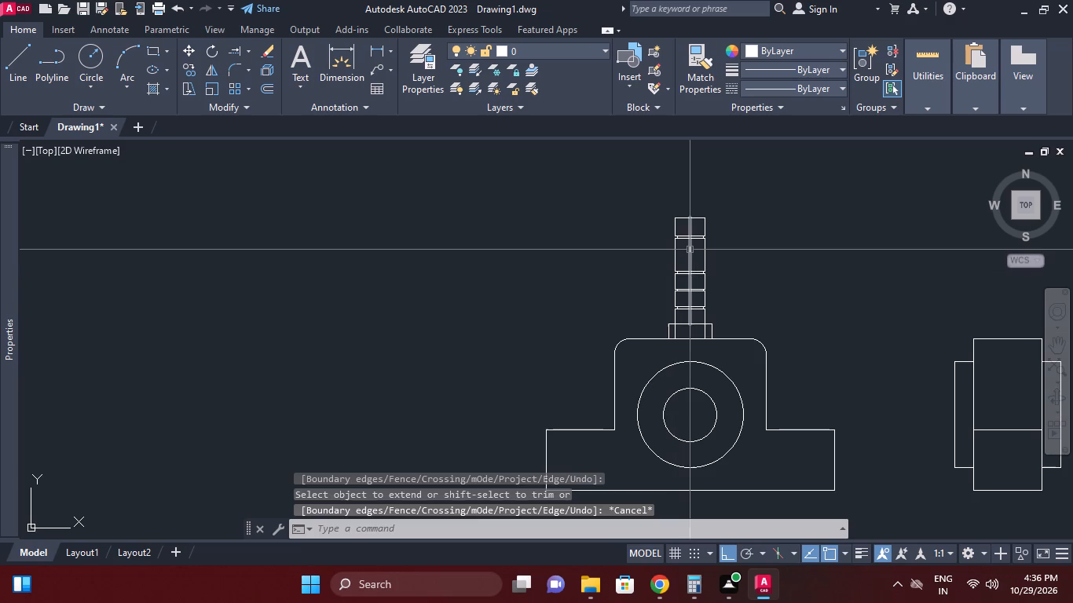
click(690, 250)
right_click(690, 250)
click(729, 253)
Copy the grooved stem and collar from the collar's bottom midpoint onto the midpoint of the side view's top edge.
middle_drag(750, 348, 578, 335)
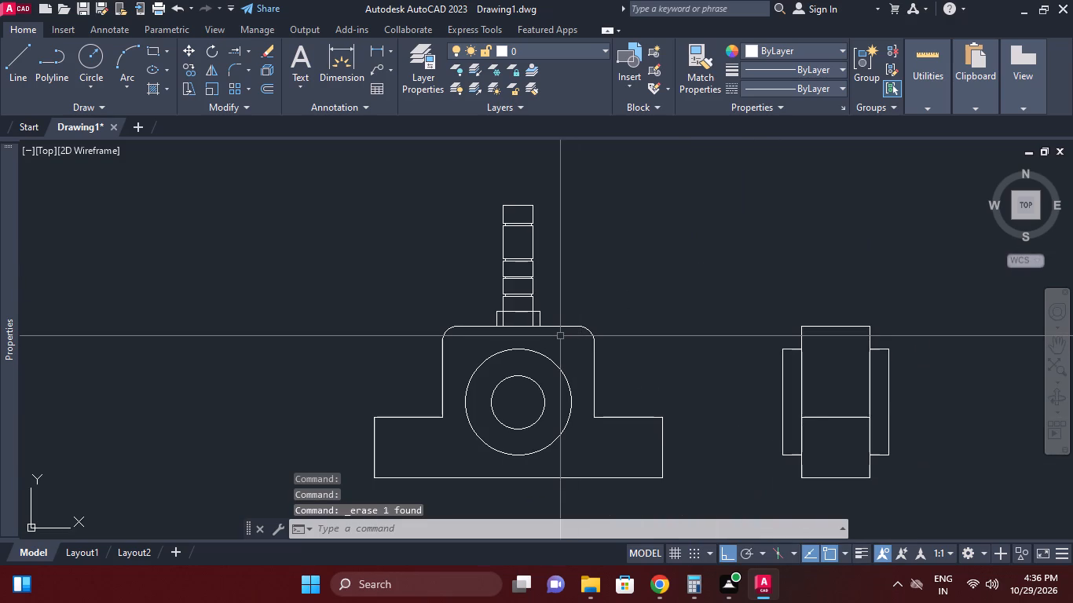
click(486, 194)
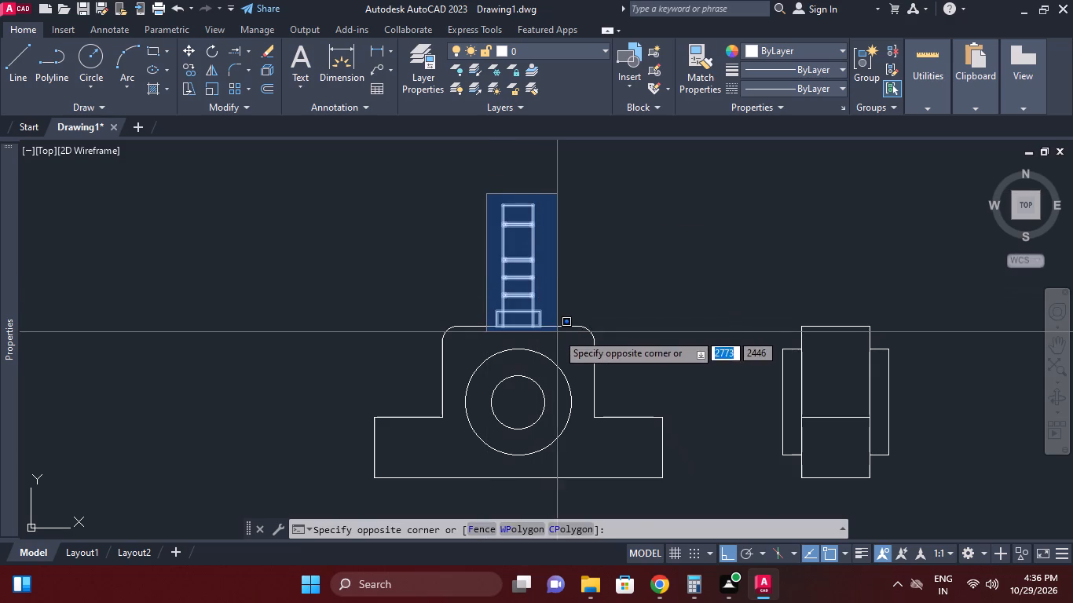
click(556, 333)
right_click(577, 275)
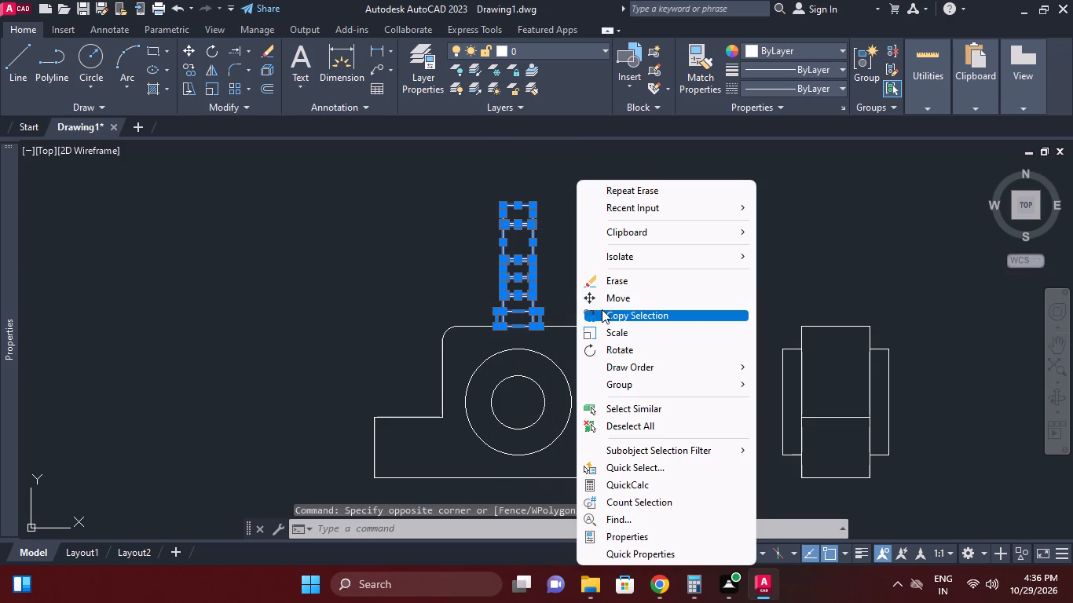
click(602, 310)
click(513, 327)
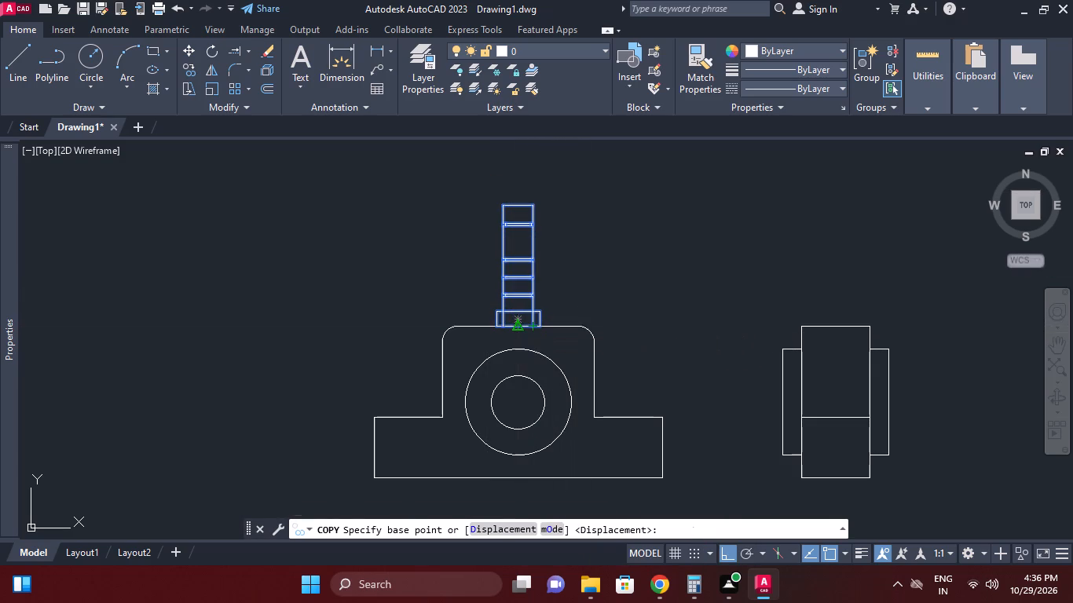
click(840, 326)
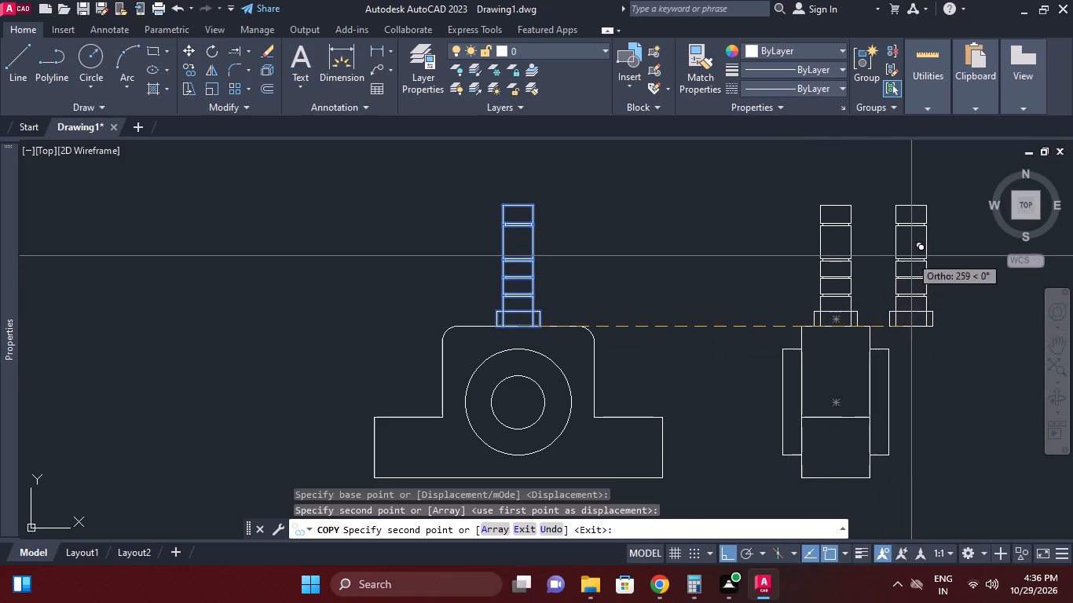
right_click(911, 256)
click(937, 279)
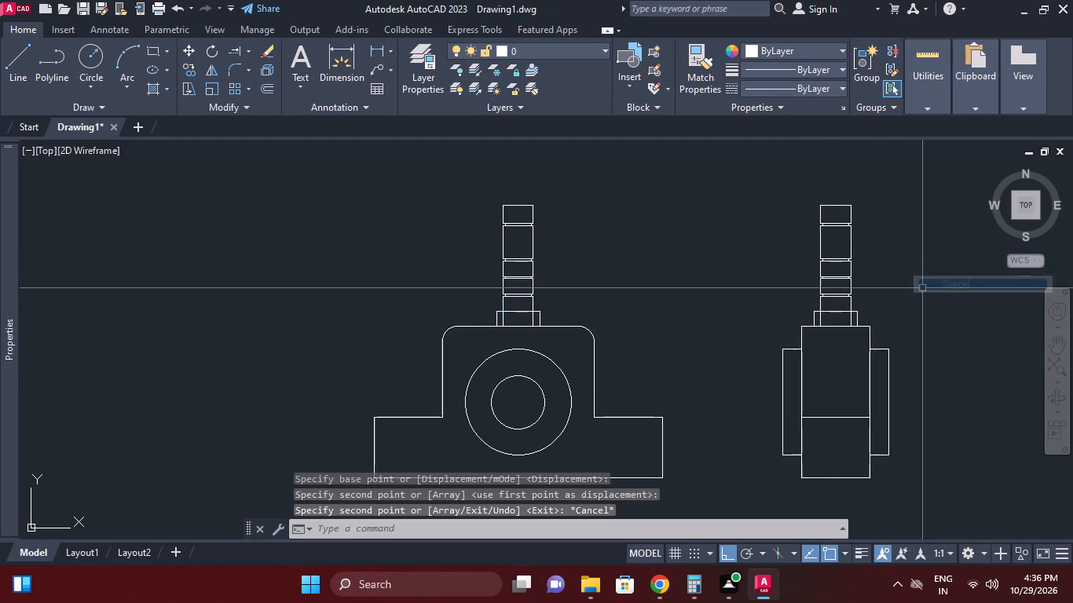
middle_drag(887, 316, 863, 330)
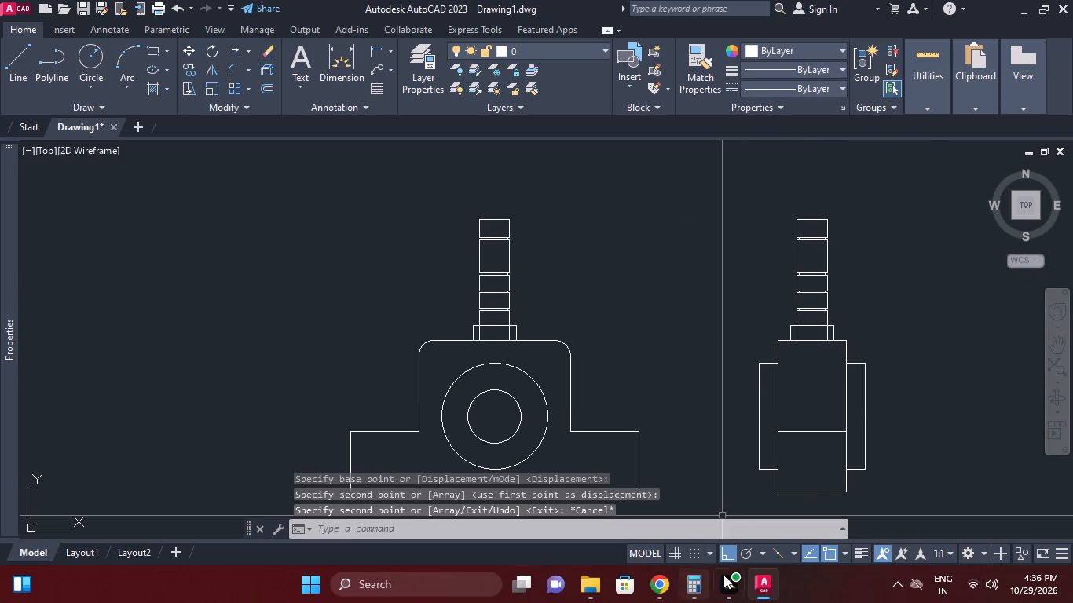
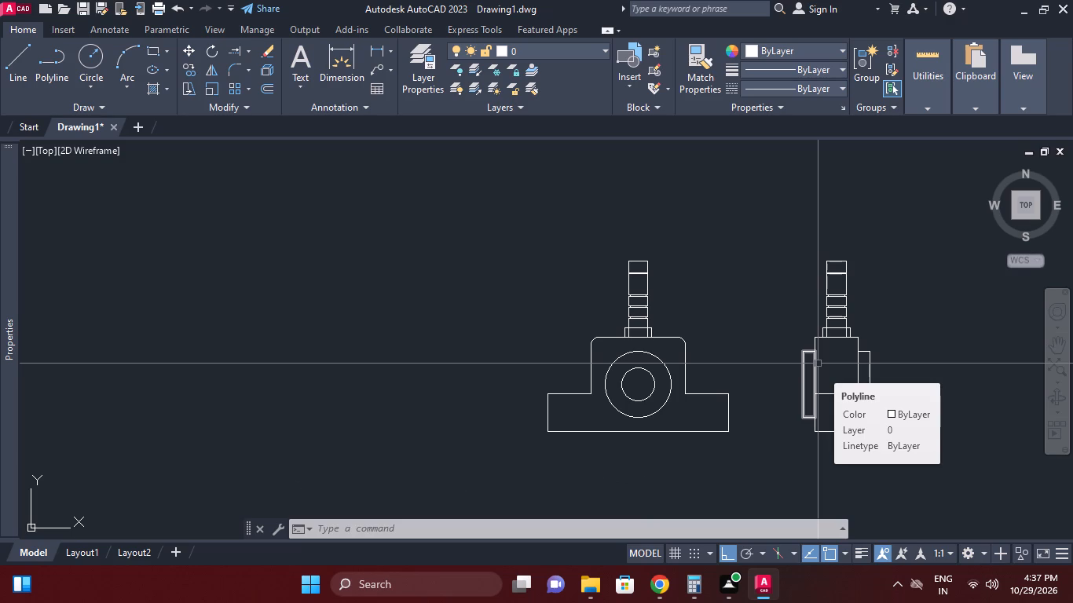
Draw a 190 by 45 rectangle from lines in the empty space above the front view.
middle_drag(604, 345, 603, 350)
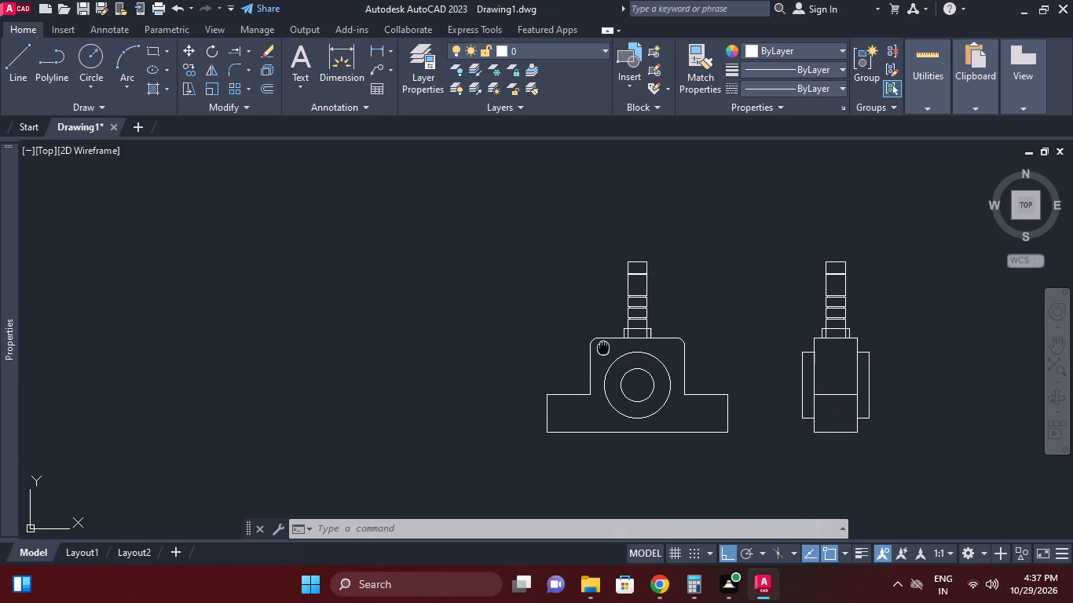
middle_drag(603, 350, 600, 402)
middle_drag(682, 374, 681, 419)
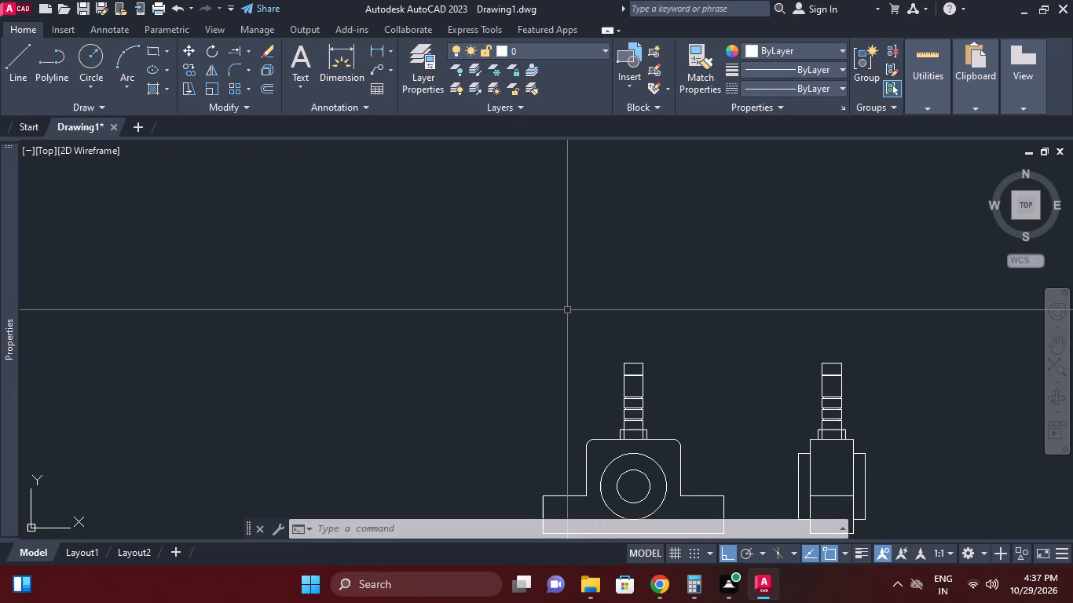
click(26, 57)
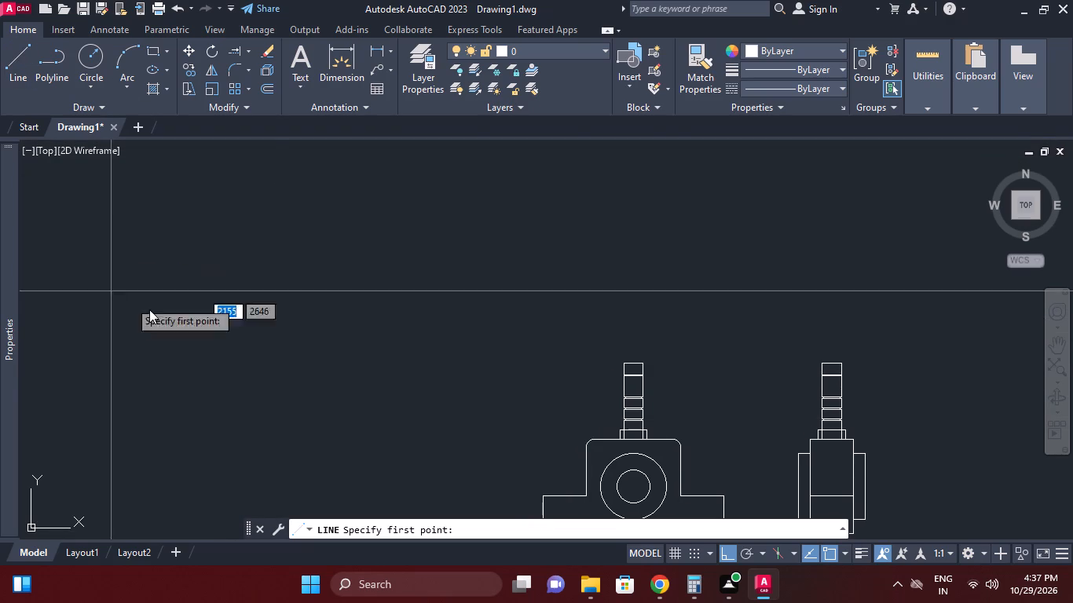
click(517, 318)
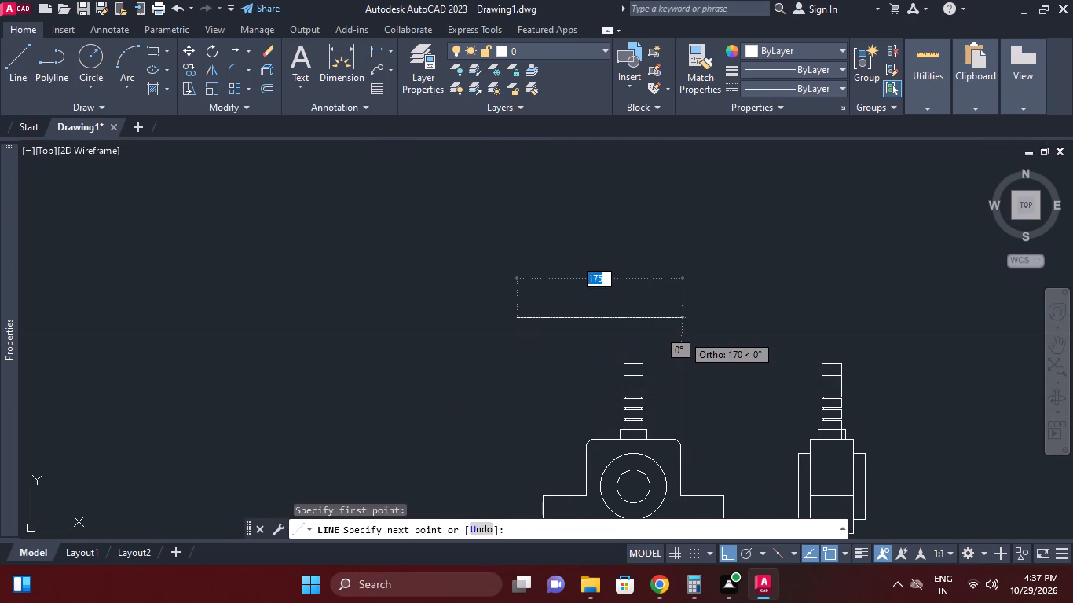
text(190)
key(Return)
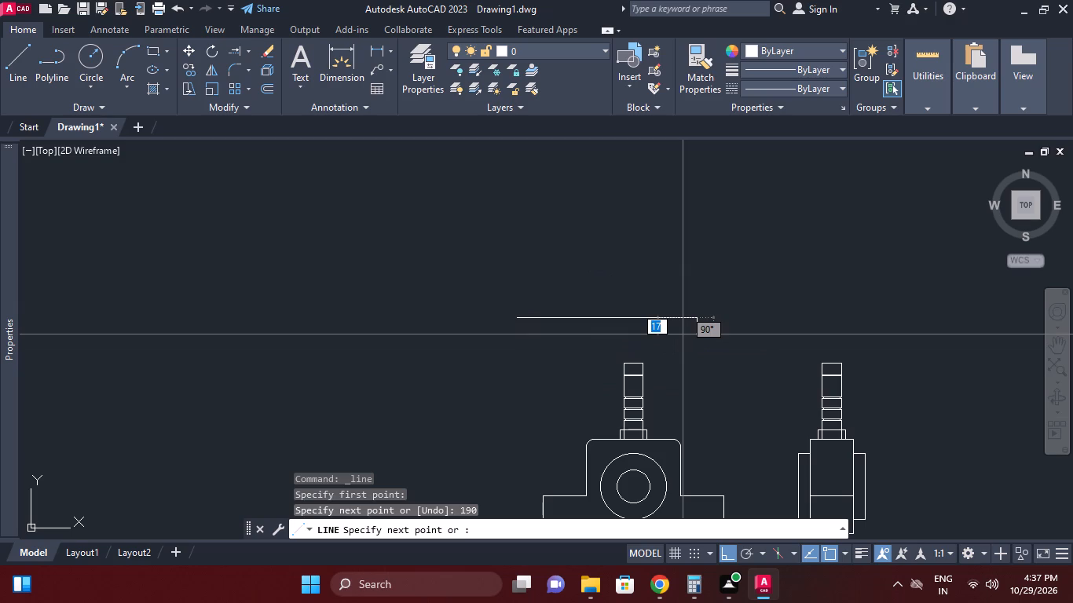
key(Return)
key(Return)
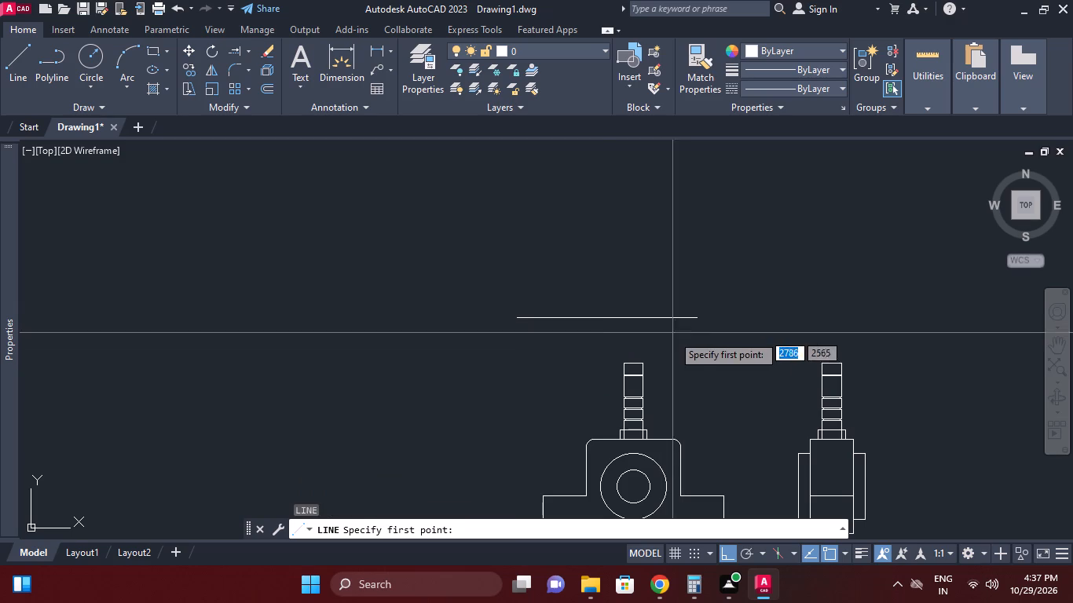
click(701, 320)
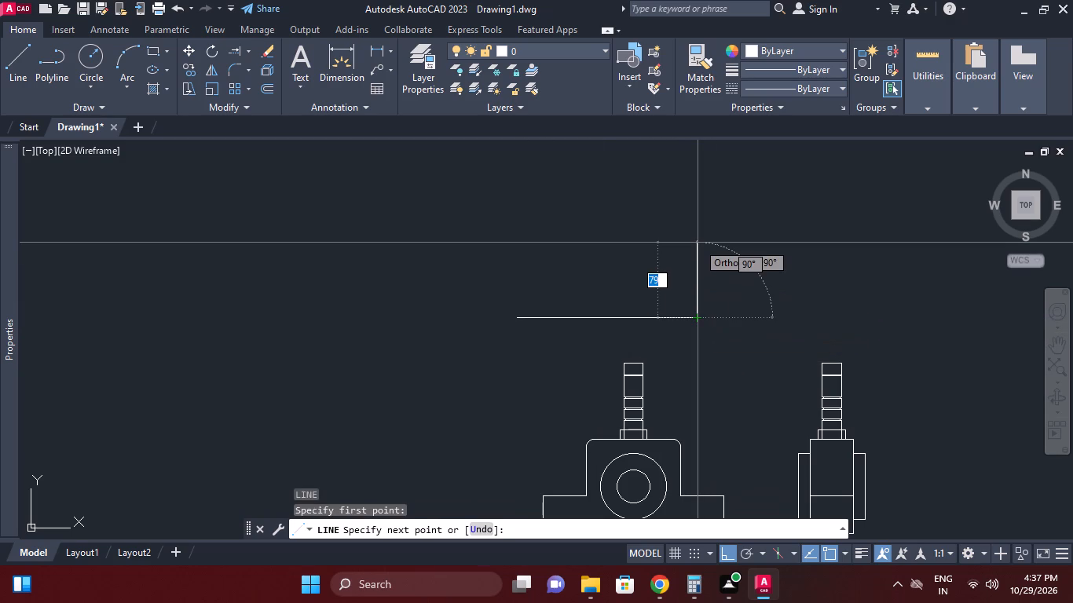
text(45)
key(Return)
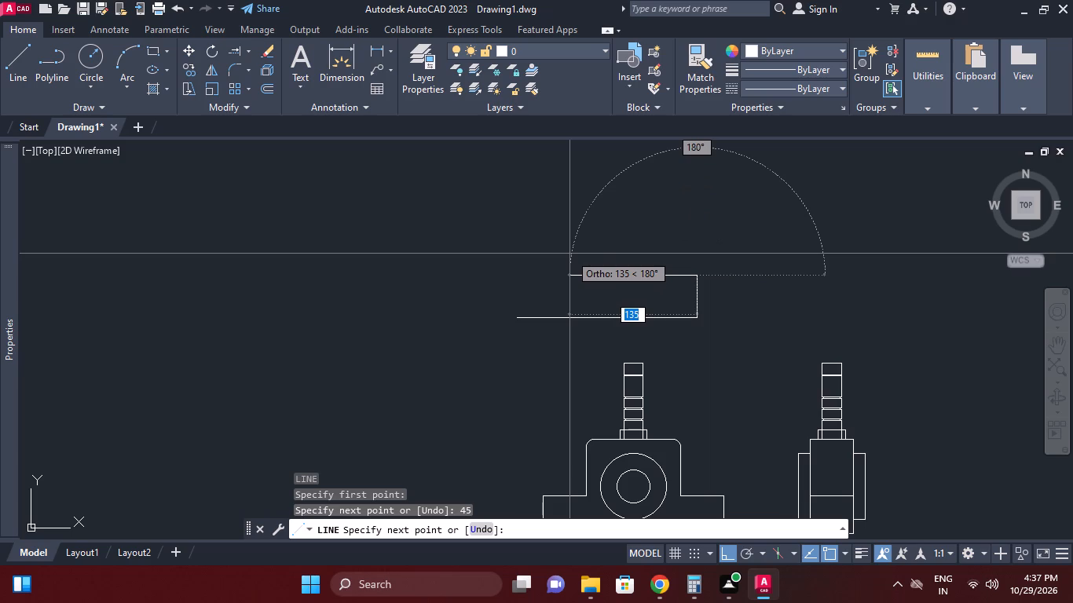
text(190)
key(Return)
click(512, 320)
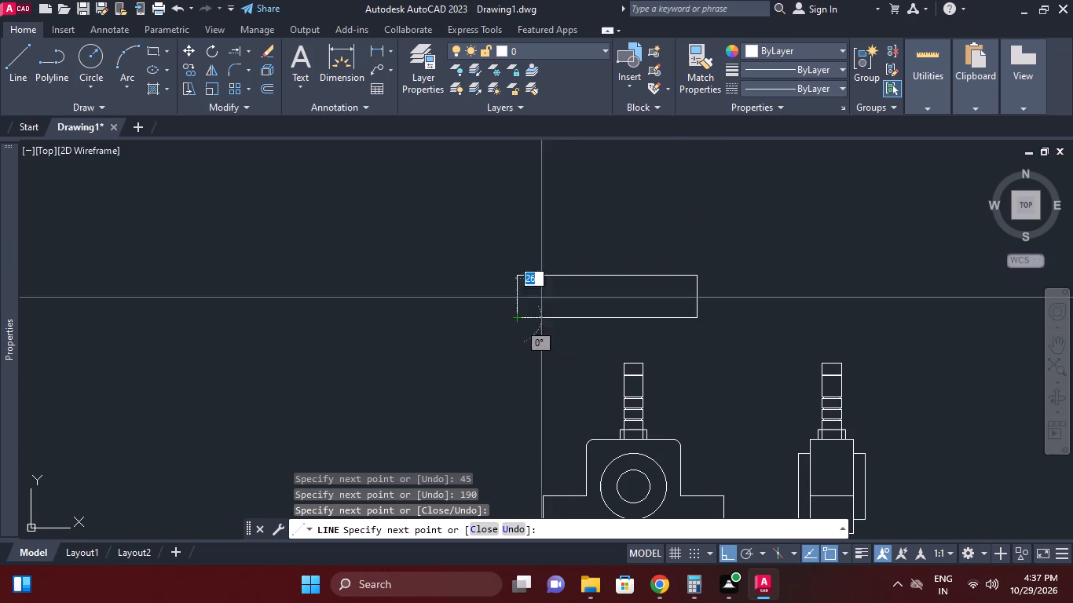
right_click(554, 264)
click(600, 287)
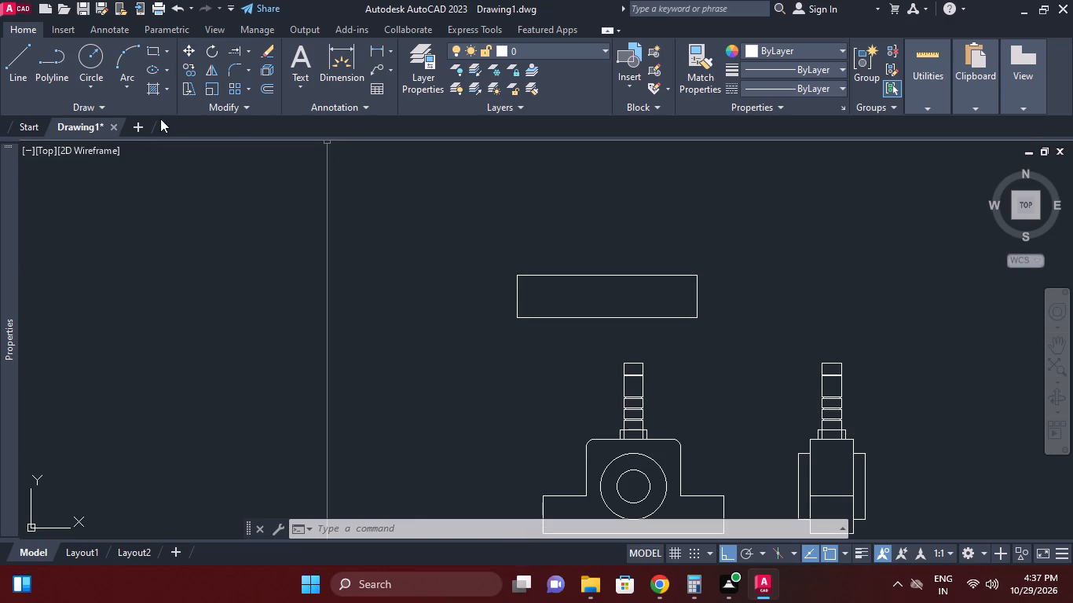
Draw a vertical construction line through the midpoint of the front view stem's top edge.
click(84, 114)
click(59, 127)
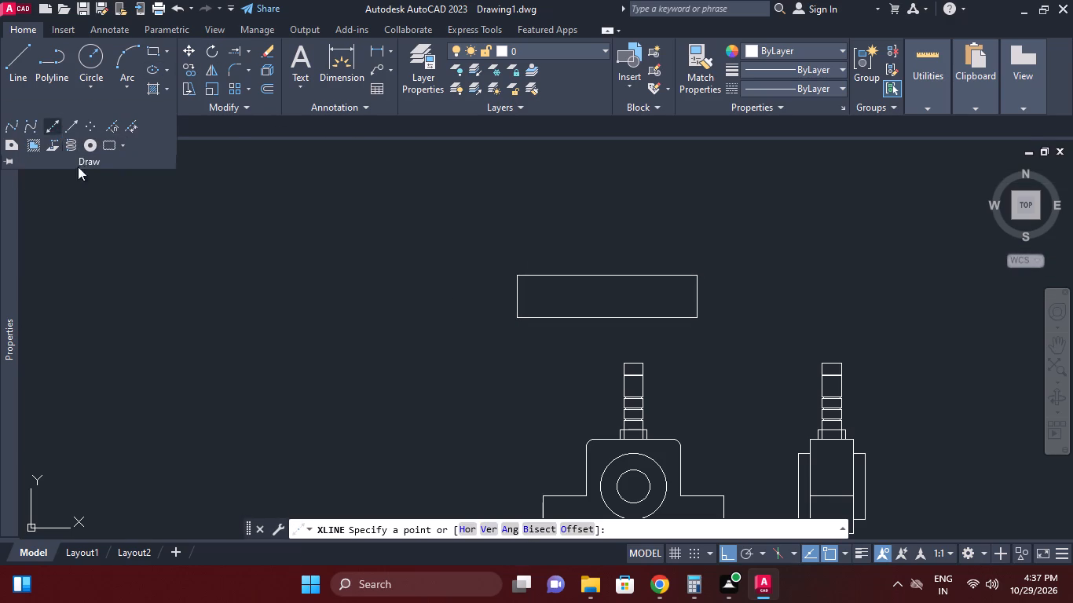
click(632, 366)
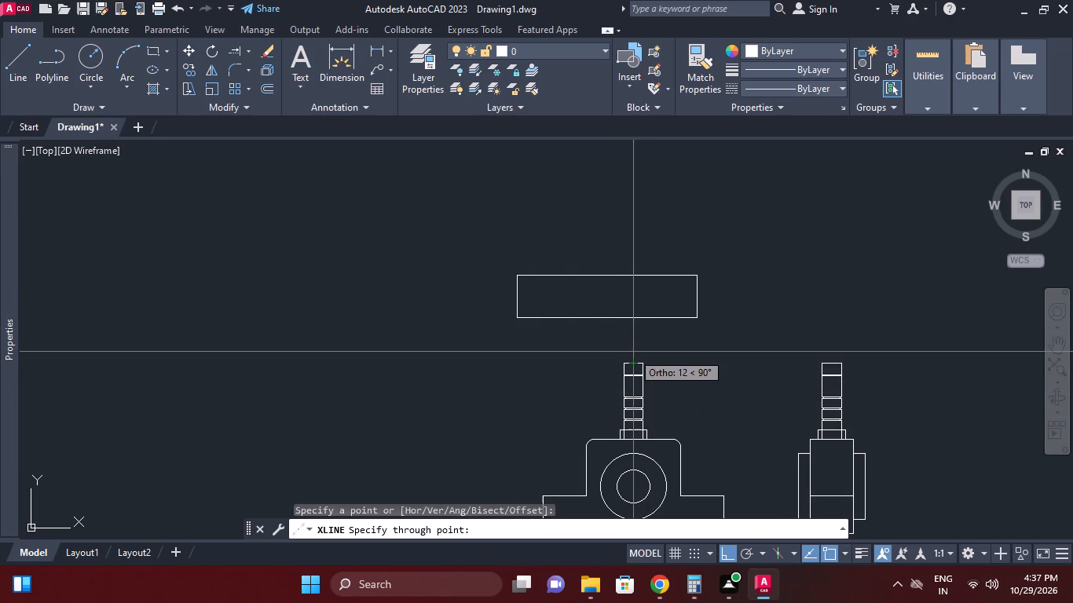
click(633, 352)
right_click(695, 353)
Move the 190 by 45 rectangle by its bottom-edge midpoint onto the vertical construction line.
click(711, 328)
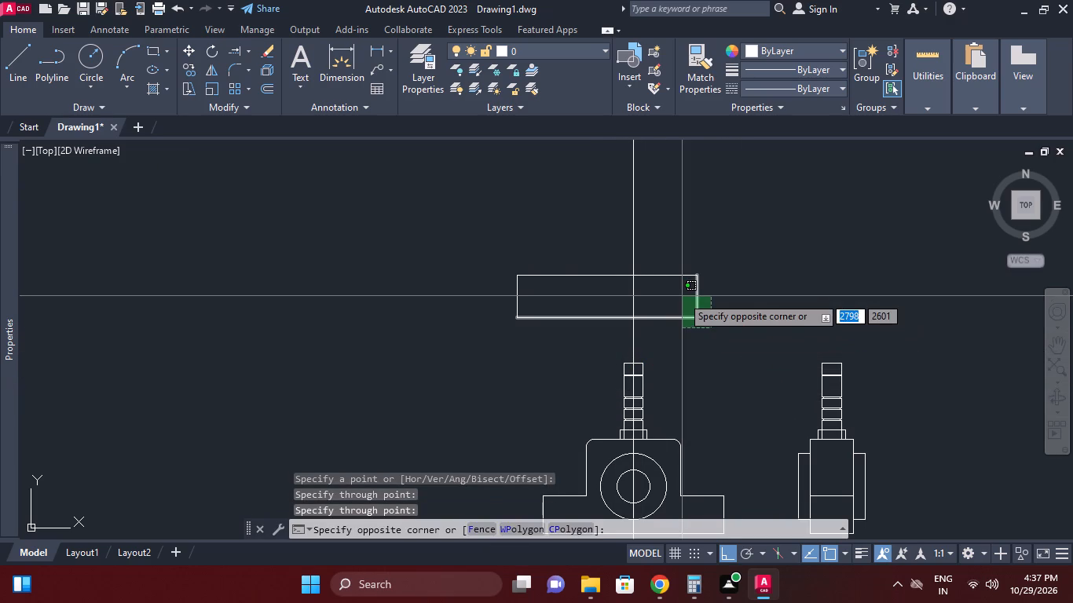
click(665, 259)
click(558, 301)
click(468, 278)
right_click(466, 280)
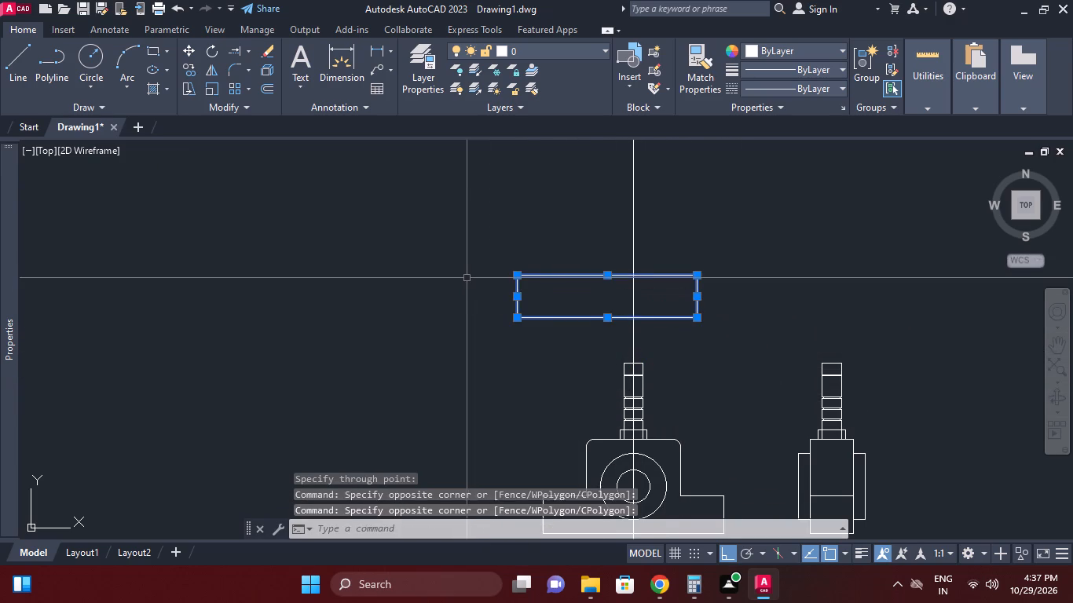
click(511, 299)
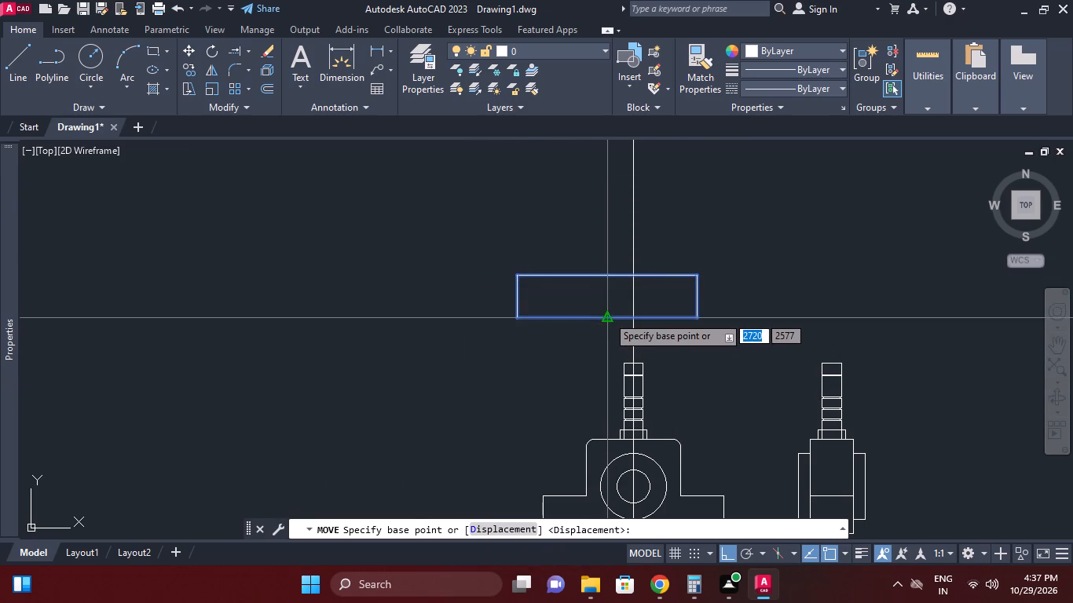
click(607, 316)
click(636, 306)
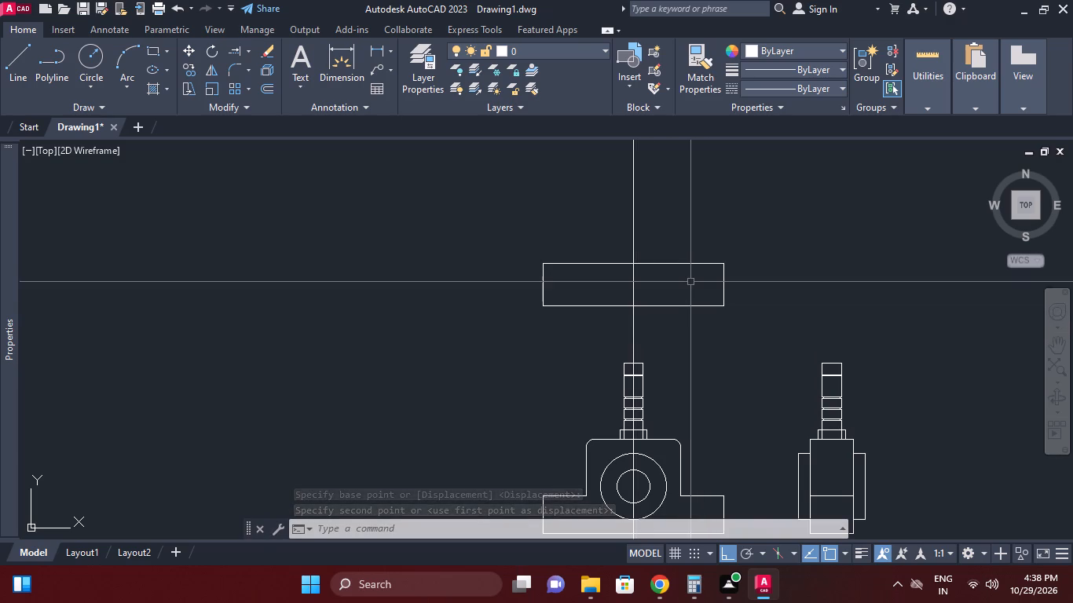
Offset the vertical construction line by 145/2 to both sides.
text(O 145/2)
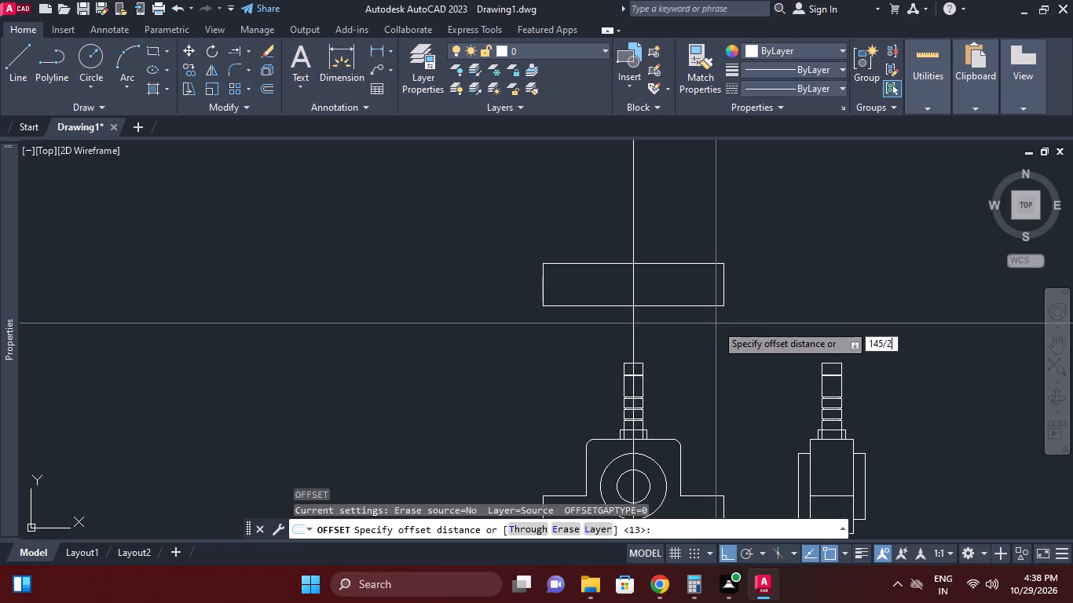
key(Return)
scroll(716, 323, up, 1)
click(589, 326)
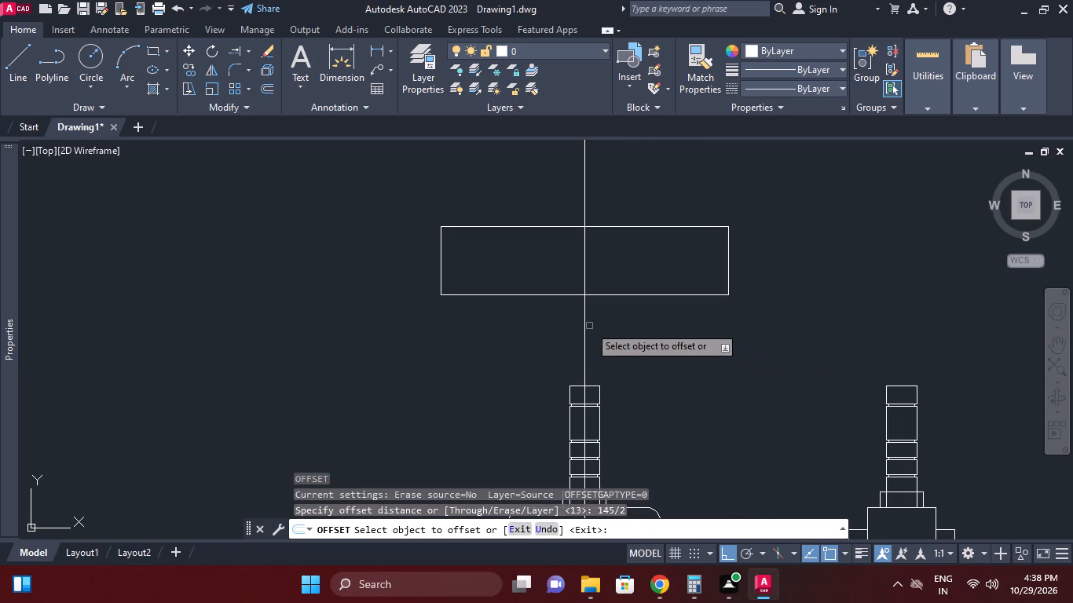
click(584, 328)
click(551, 322)
click(588, 330)
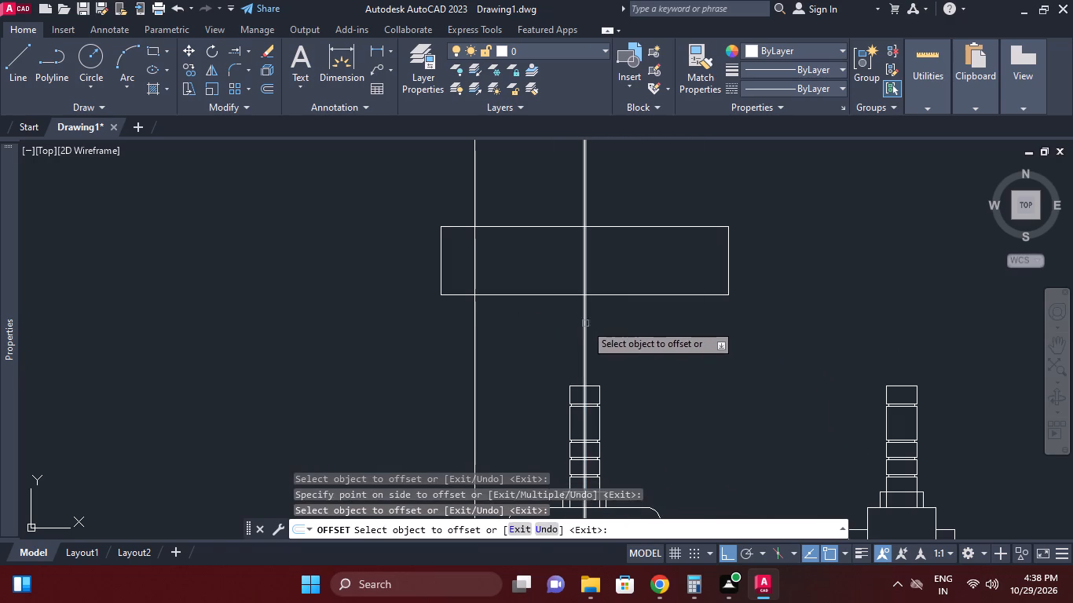
click(585, 323)
click(734, 334)
right_click(815, 291)
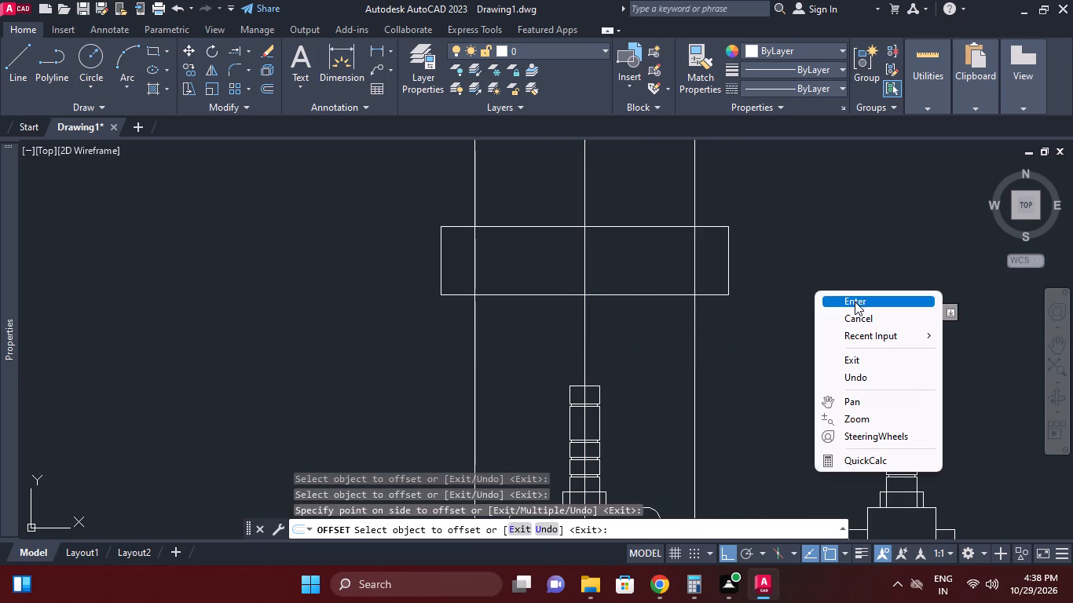
click(859, 312)
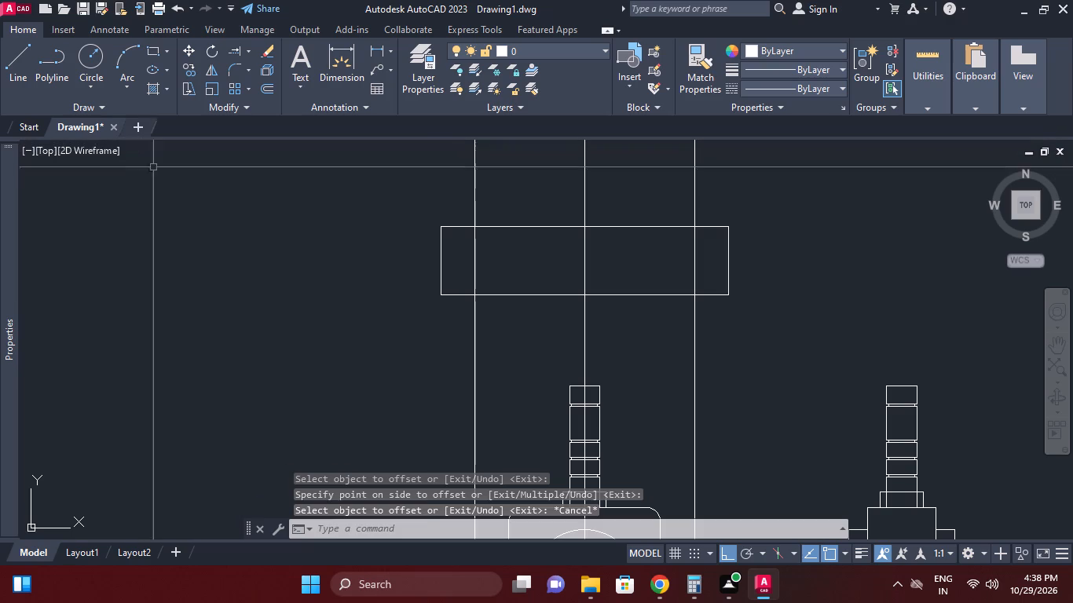
Draw a horizontal construction line through the midpoint of the rectangle's left edge.
right_click(220, 218)
click(283, 247)
click(457, 286)
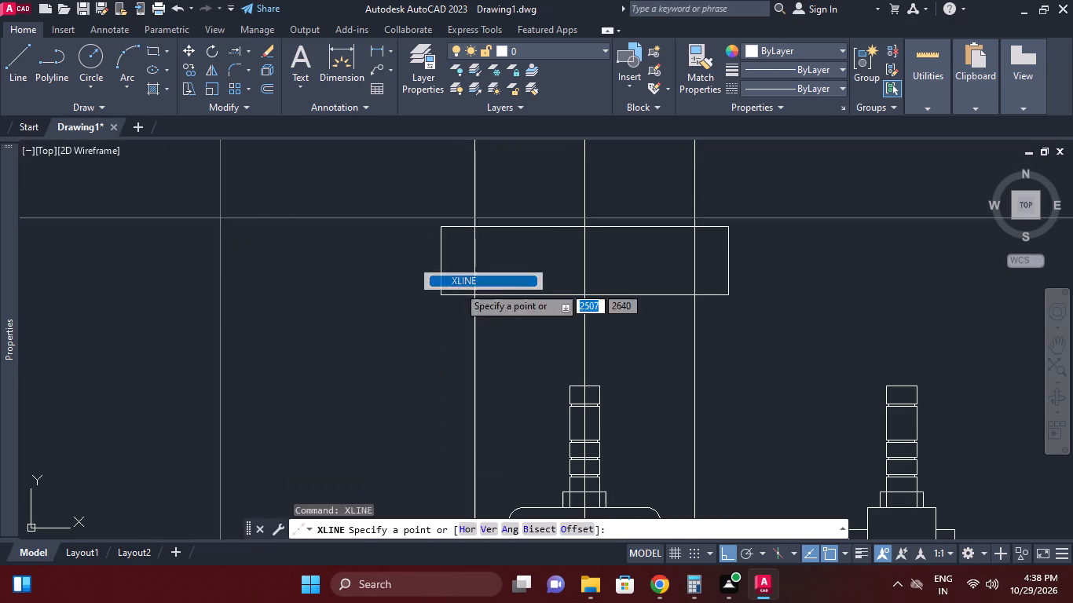
click(472, 529)
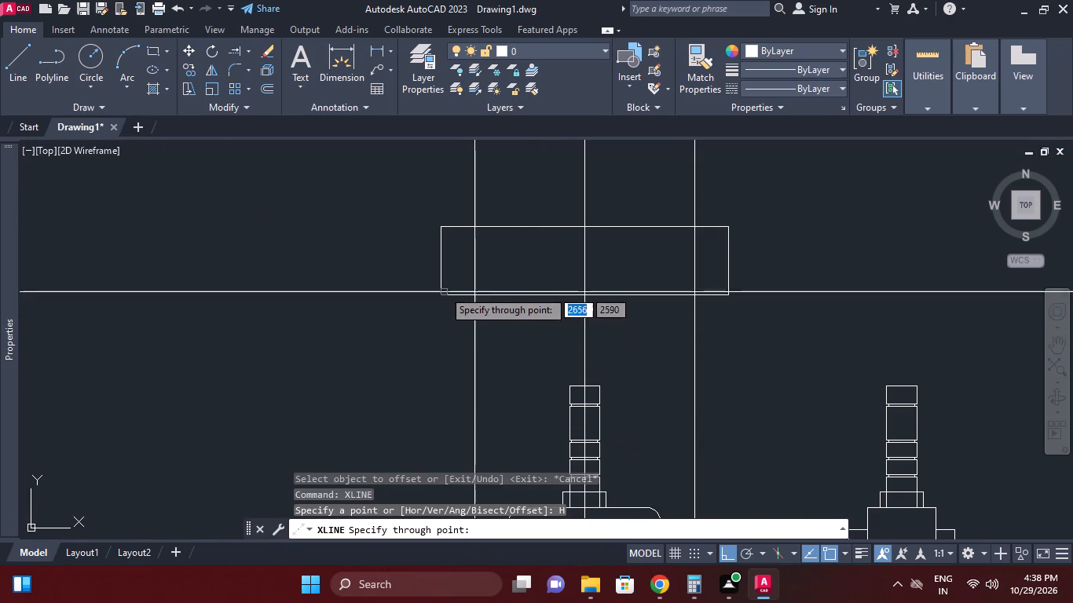
click(444, 261)
right_click(678, 323)
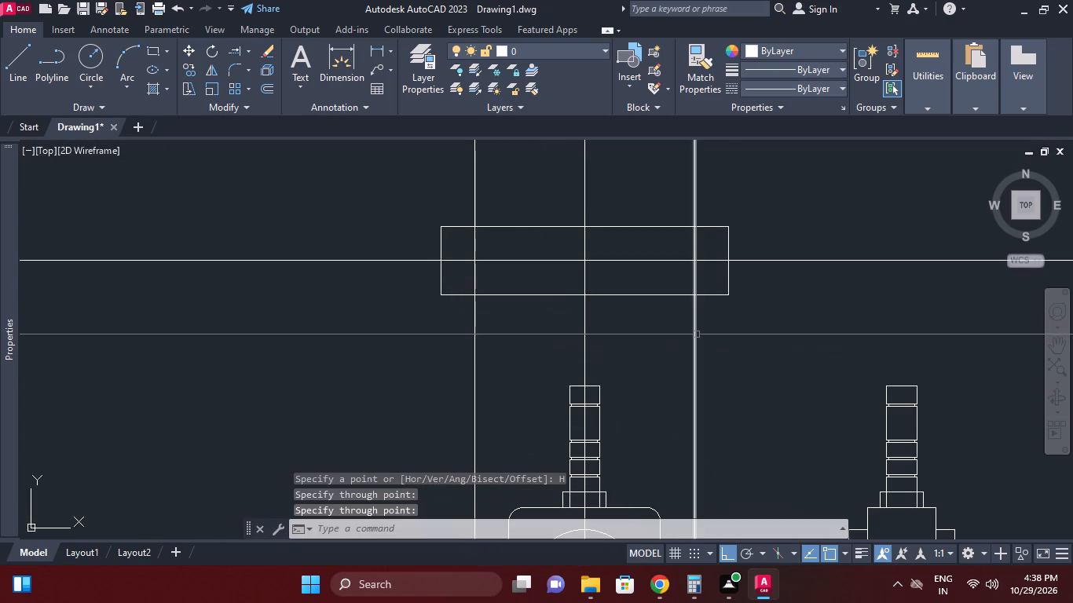
Draw two circles of diameter 14 where the offset vertical lines cross the horizontal construction line.
middle_drag(732, 323, 725, 339)
click(90, 82)
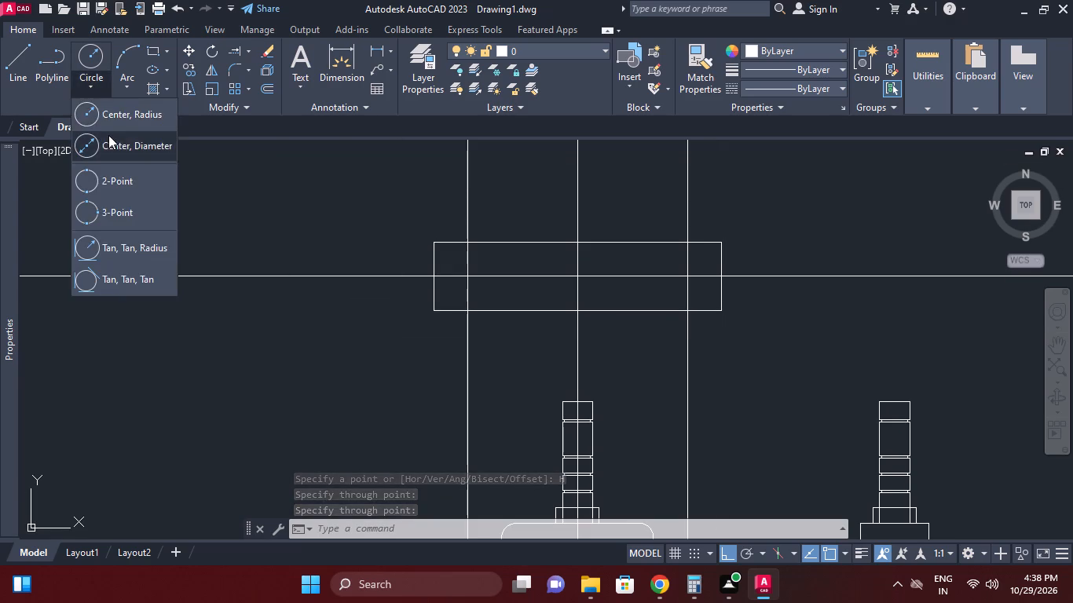
click(108, 135)
click(473, 276)
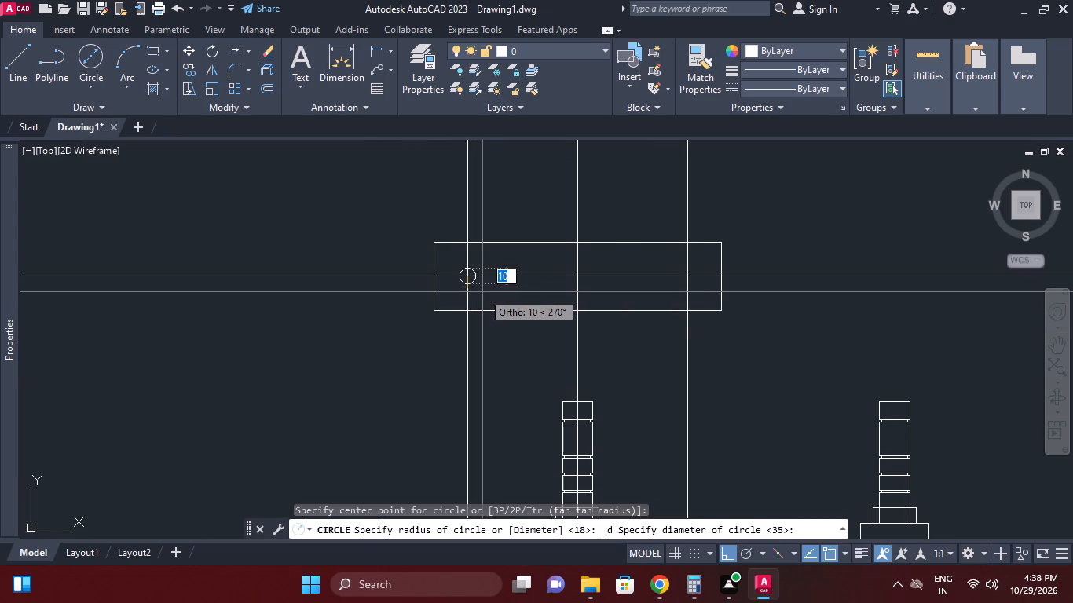
text(14)
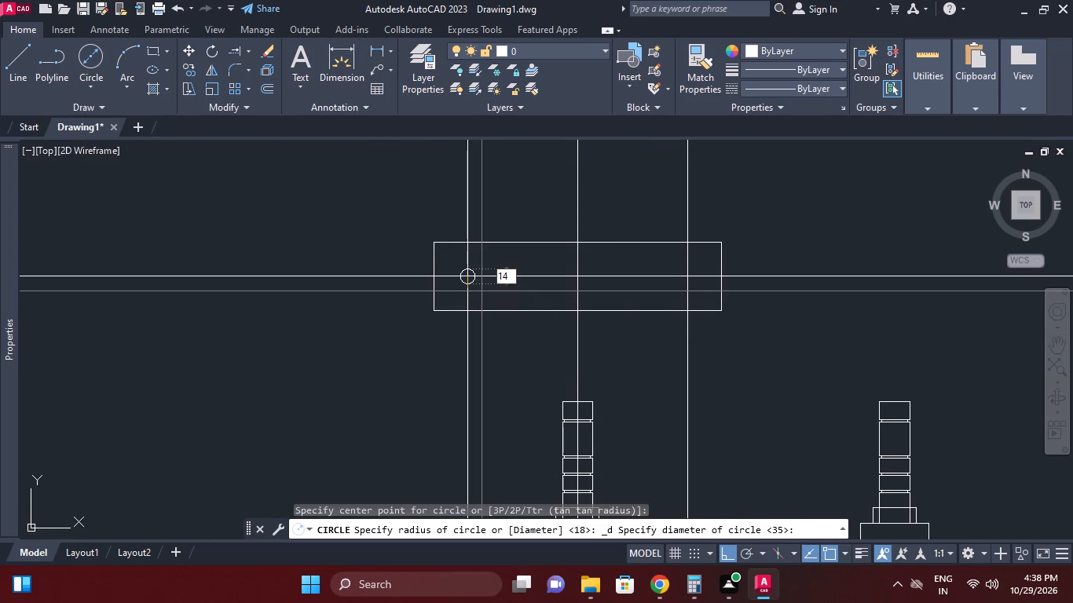
key(Return)
right_click(482, 291)
click(241, 153)
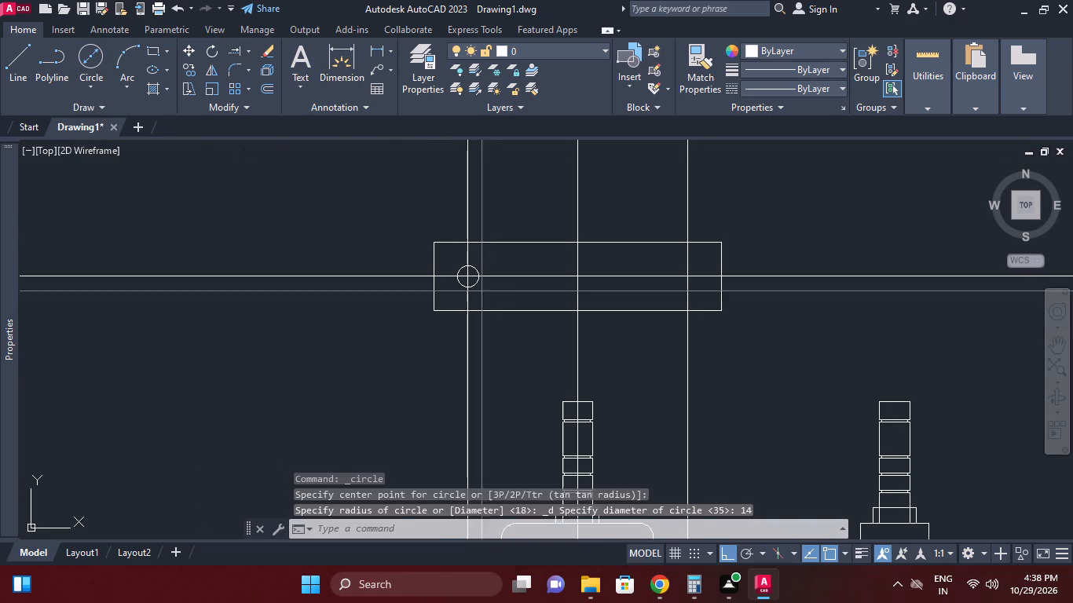
click(157, 185)
click(85, 62)
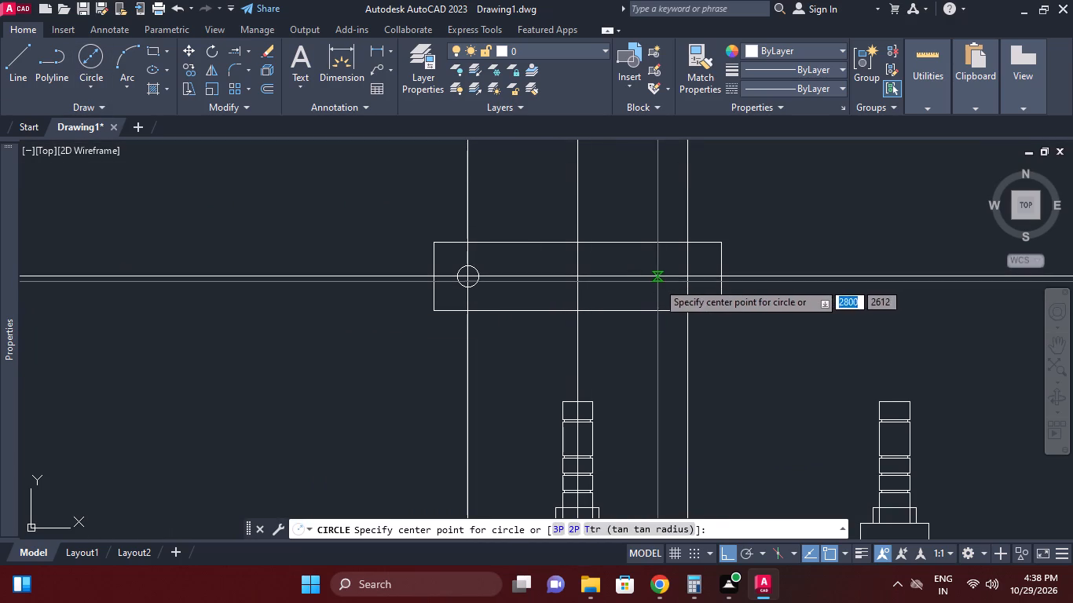
click(685, 277)
text(14)
key(Return)
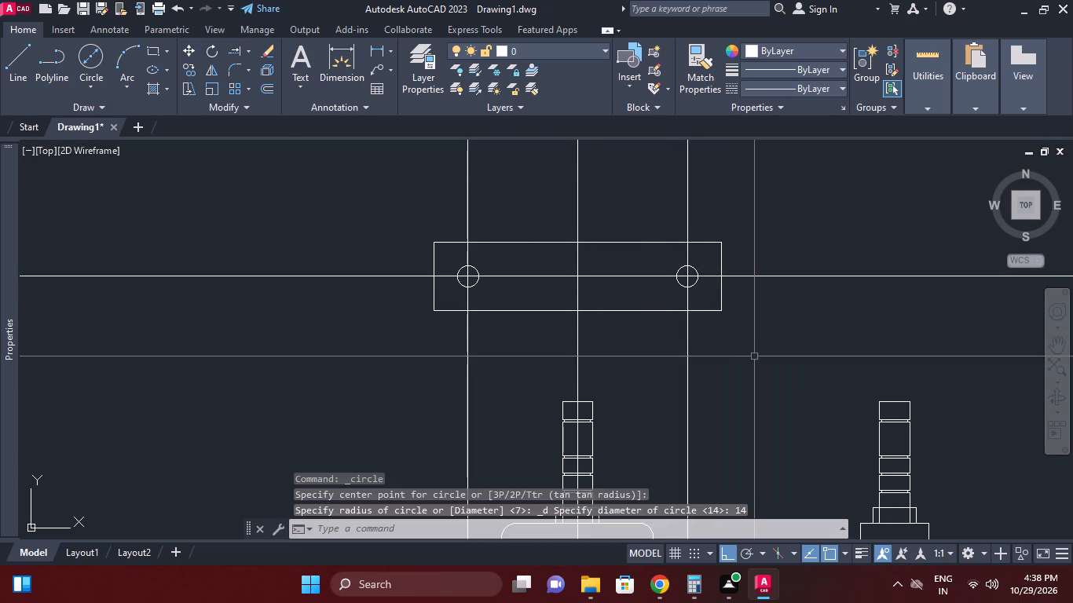
Erase the two offset vertical construction lines that pass through the circle centres.
middle_drag(751, 362, 750, 379)
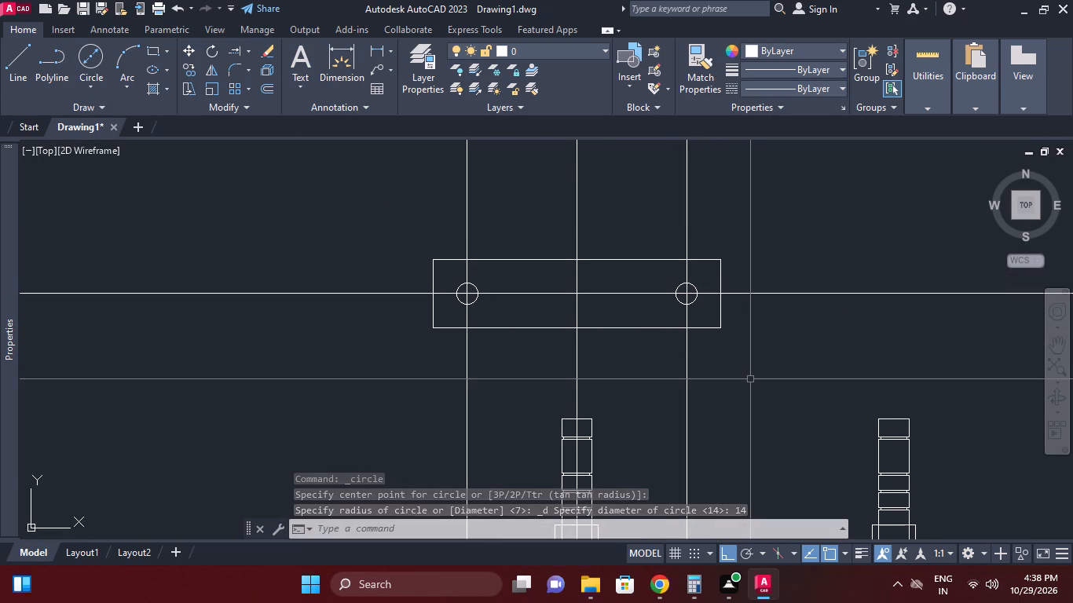
click(498, 397)
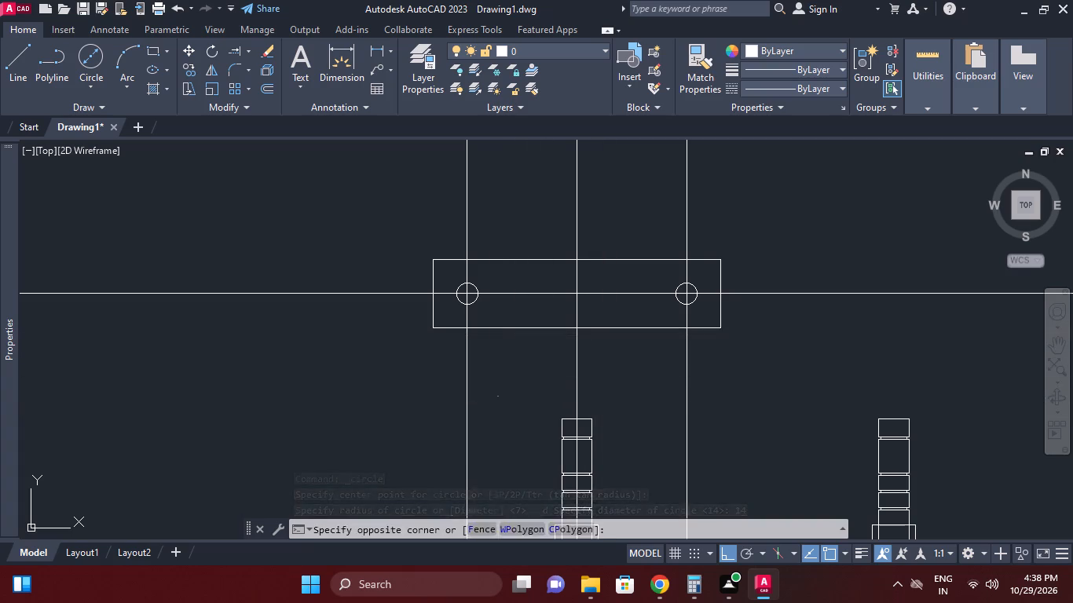
drag(467, 379, 459, 374)
click(507, 370)
click(441, 366)
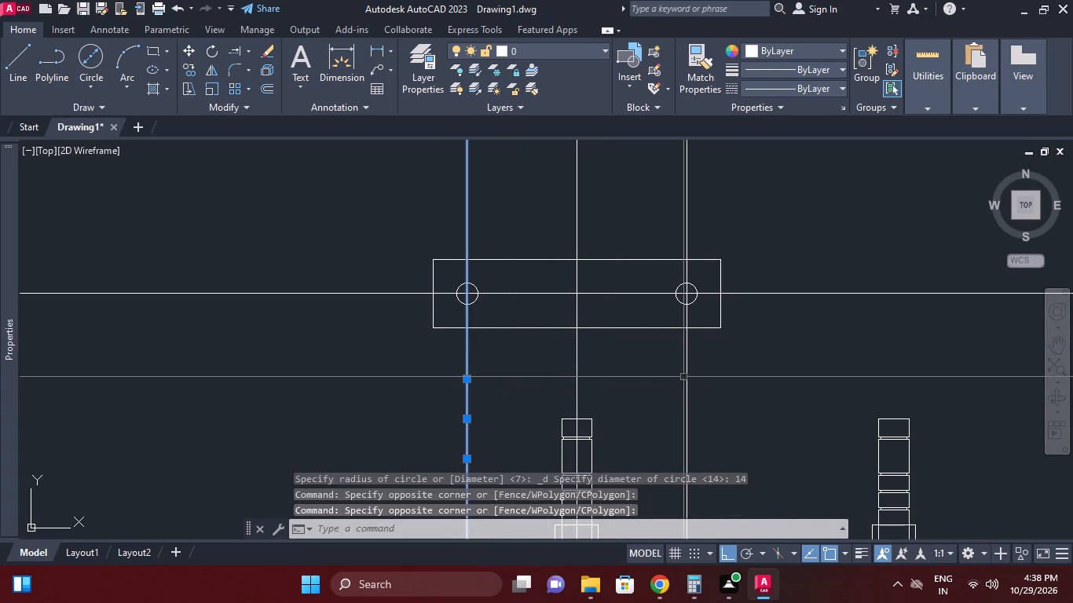
click(705, 368)
click(694, 365)
right_click(749, 371)
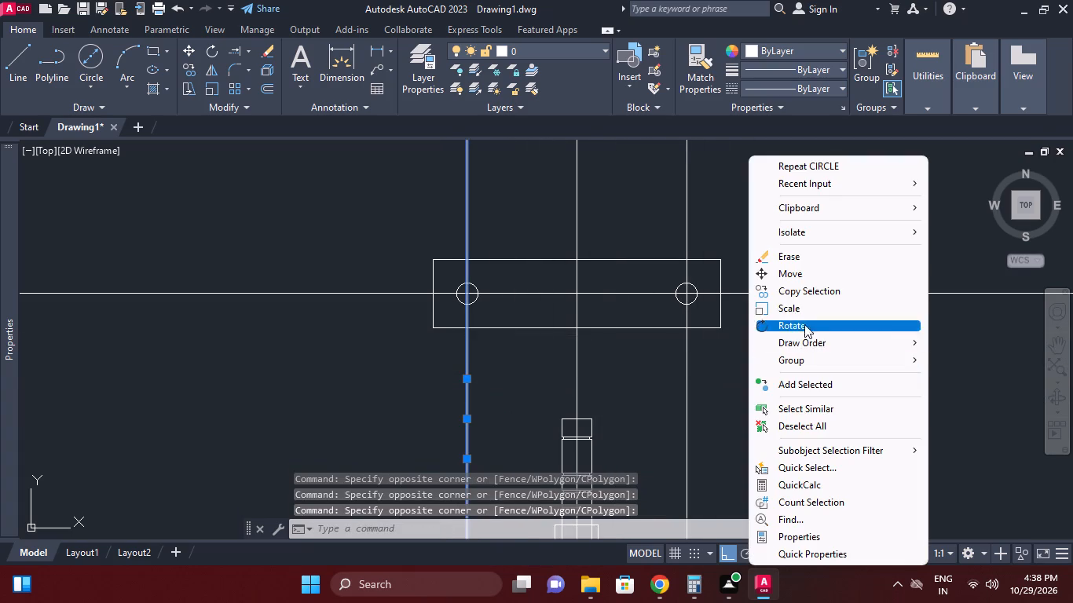
click(801, 262)
click(754, 378)
click(693, 360)
click(707, 362)
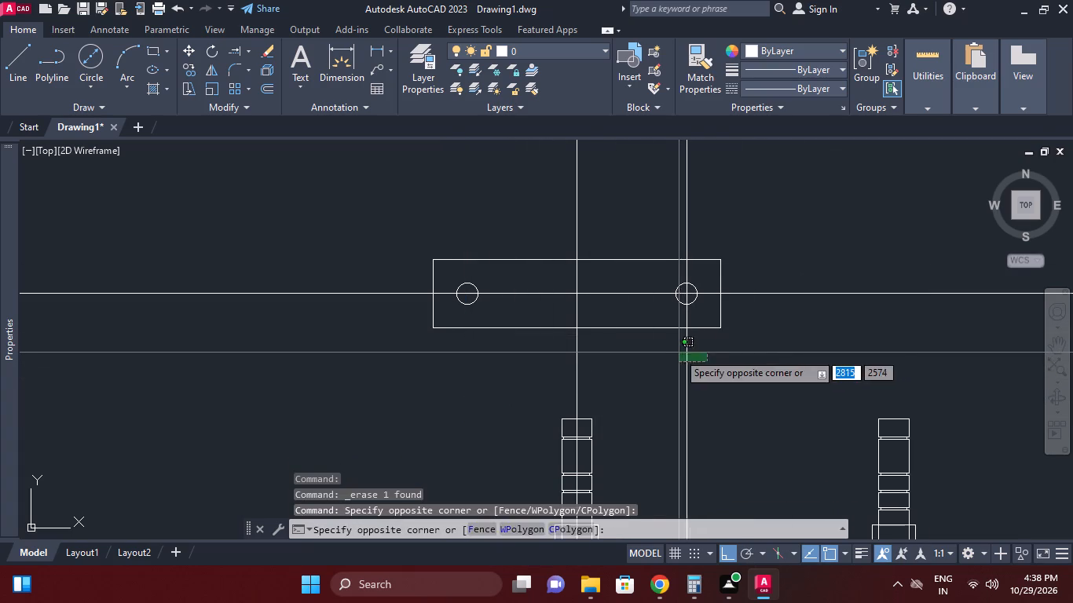
click(678, 353)
right_click(756, 367)
click(802, 261)
Change the remaining vertical and horizontal construction lines to colour 8 and deselect them.
click(599, 312)
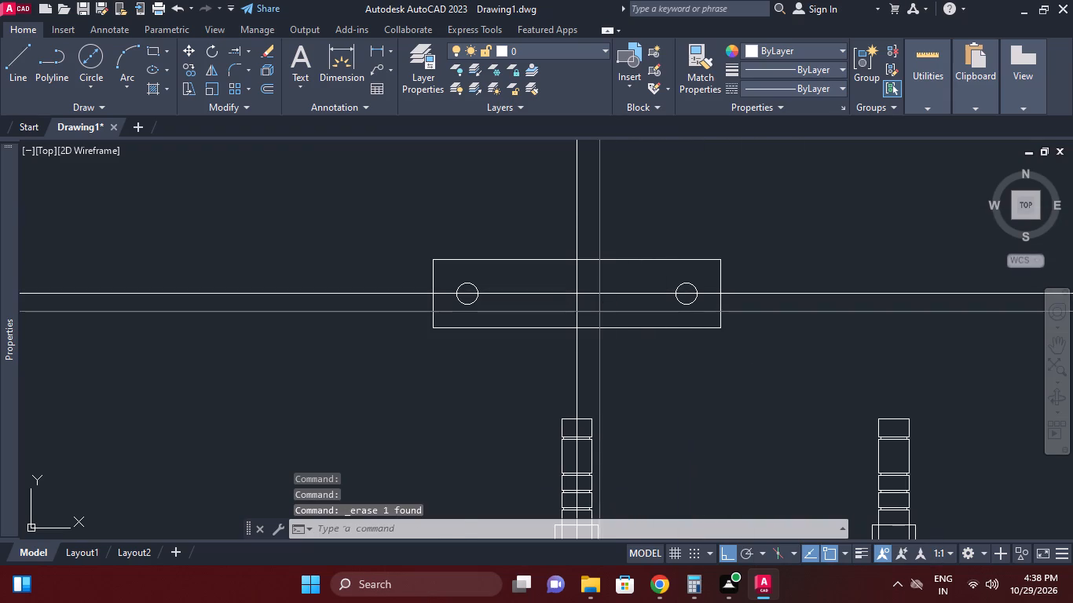
click(588, 295)
click(582, 284)
click(571, 281)
click(597, 291)
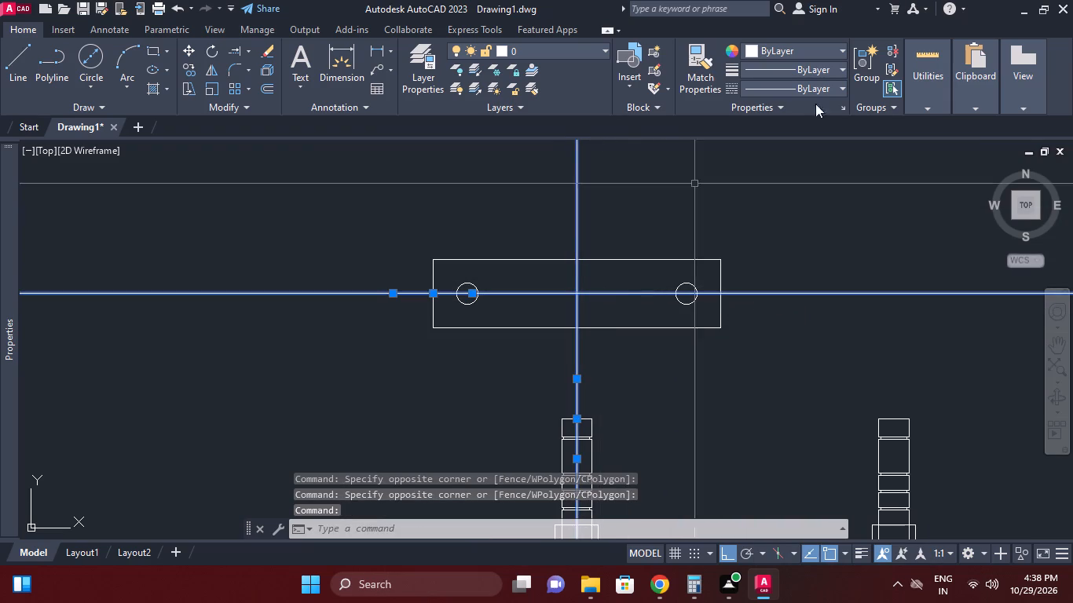
click(816, 45)
click(858, 205)
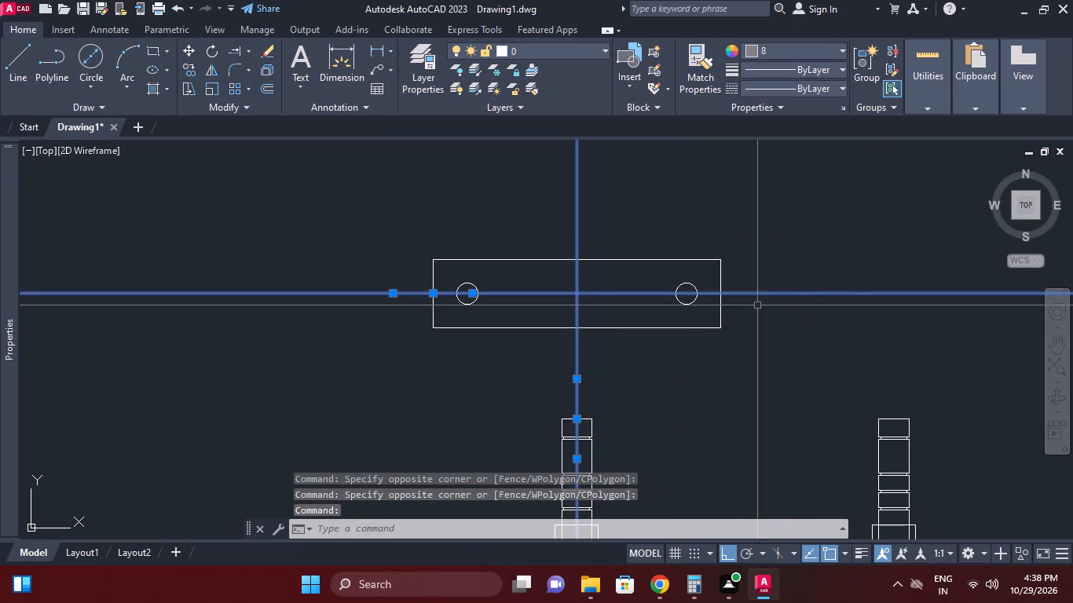
right_click(755, 306)
click(807, 429)
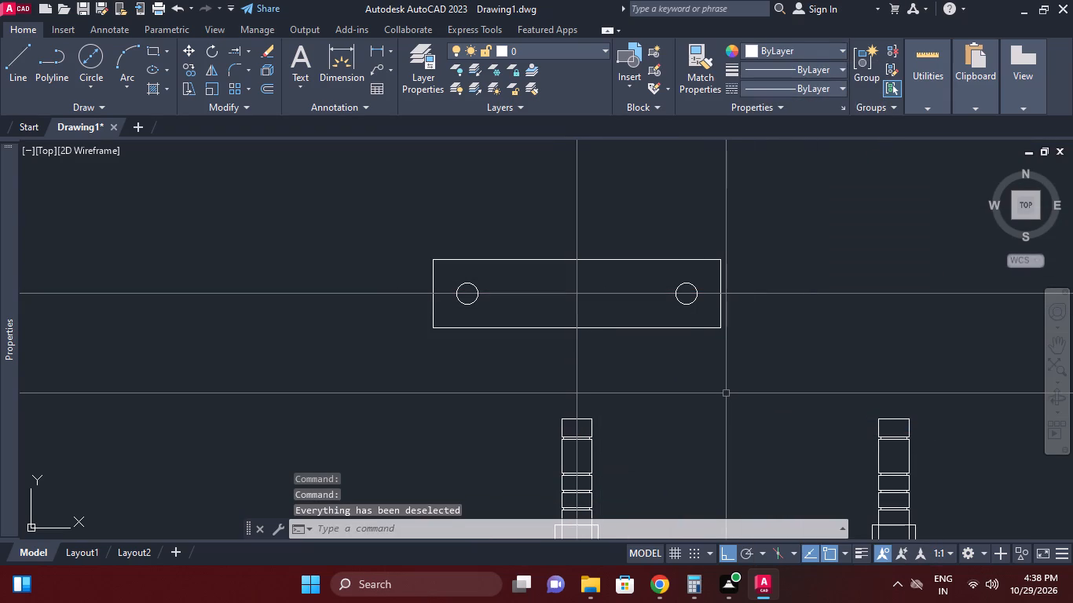
Offset the central vertical construction line by 50 to both sides.
middle_drag(729, 398, 734, 411)
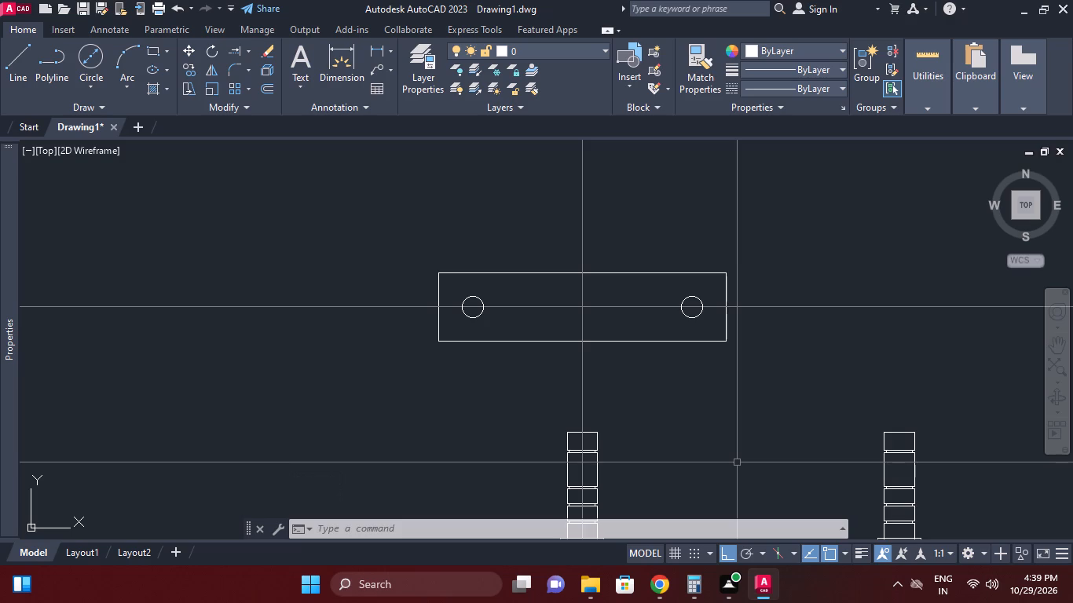
text(O)
key(space)
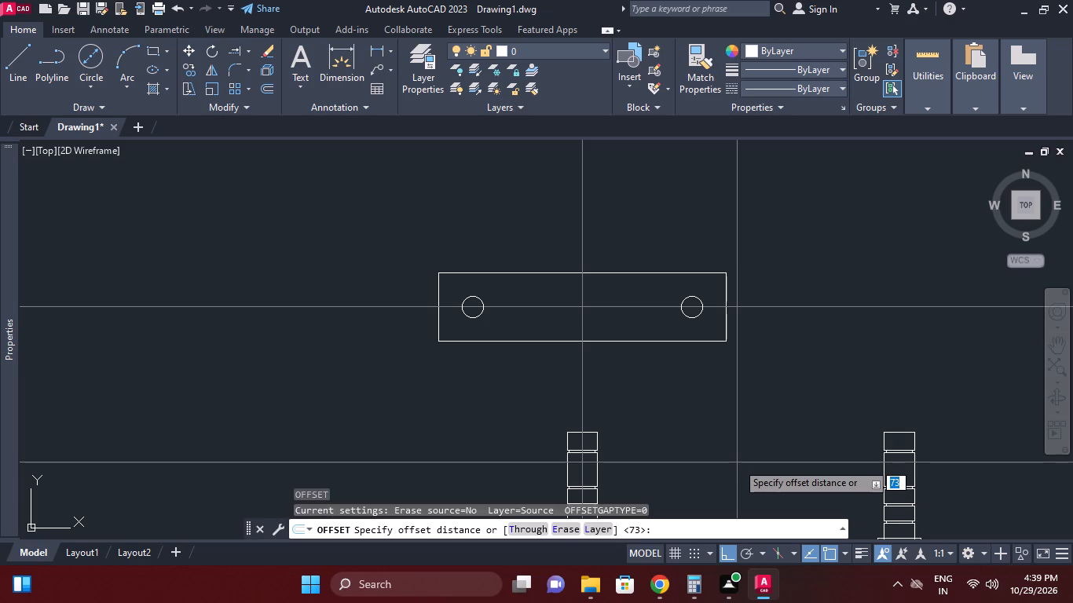
text(50)
key(Return)
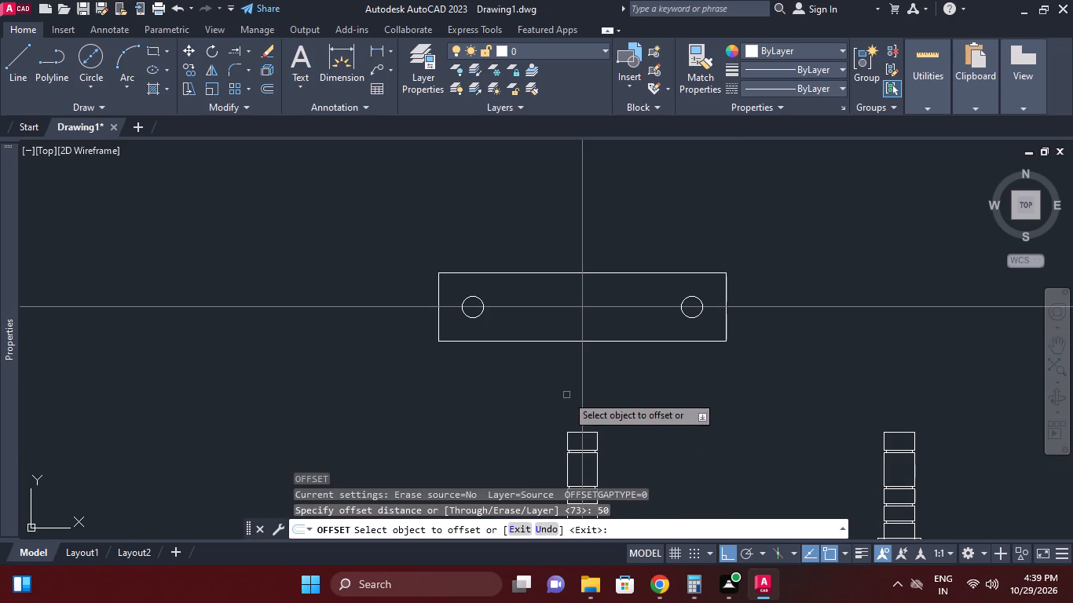
click(580, 355)
click(563, 355)
click(578, 374)
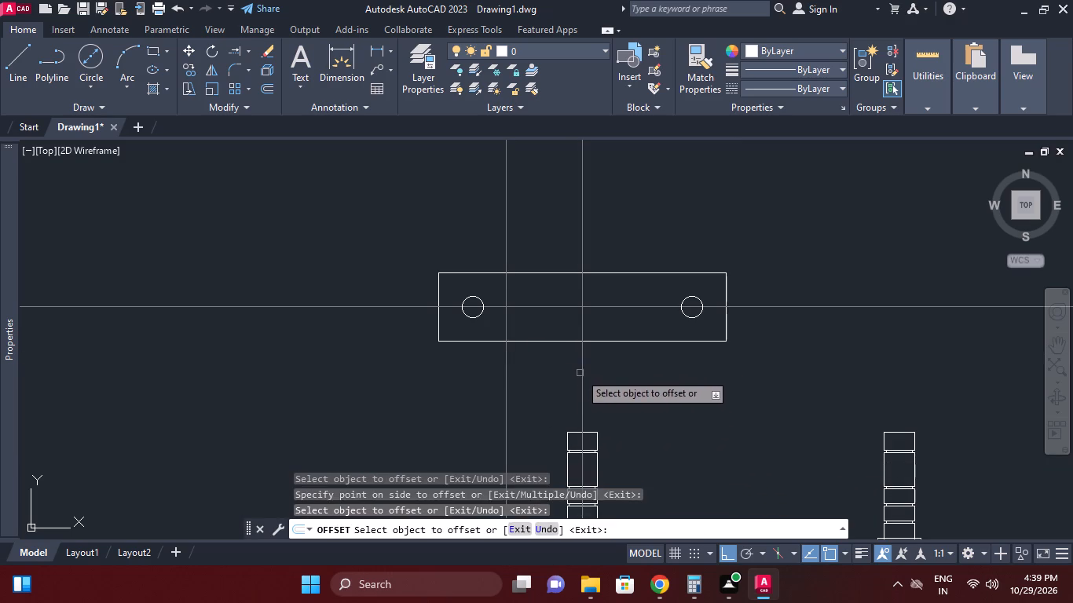
click(582, 371)
click(634, 364)
right_click(715, 358)
click(753, 355)
right_click(738, 369)
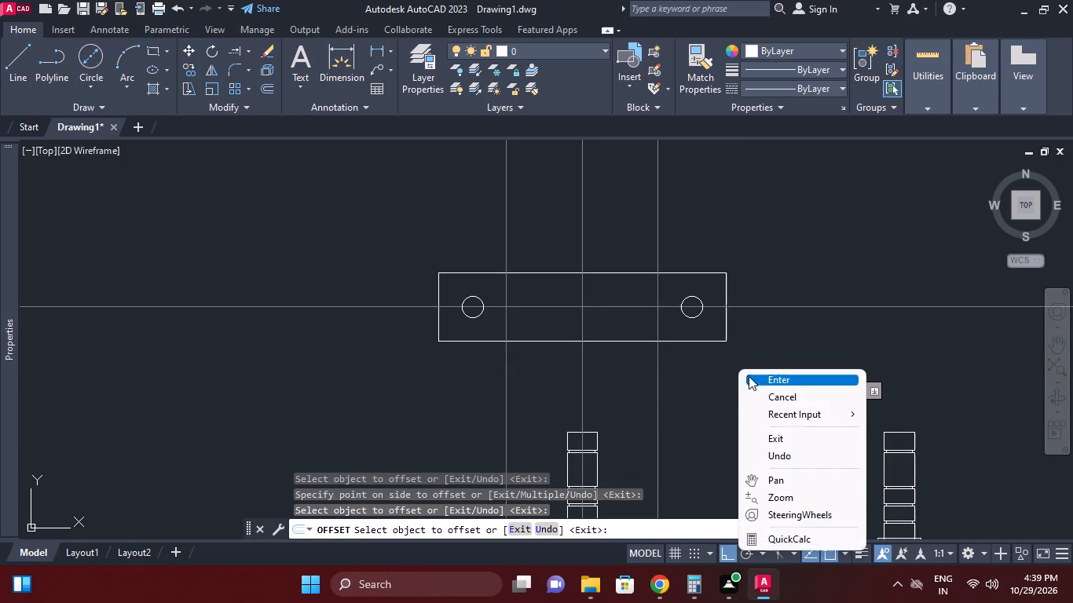
click(749, 376)
Draw two vertical lines across the 190 by 45 rectangle, from top to bottom edge, along the 50-offset construction lines.
click(20, 50)
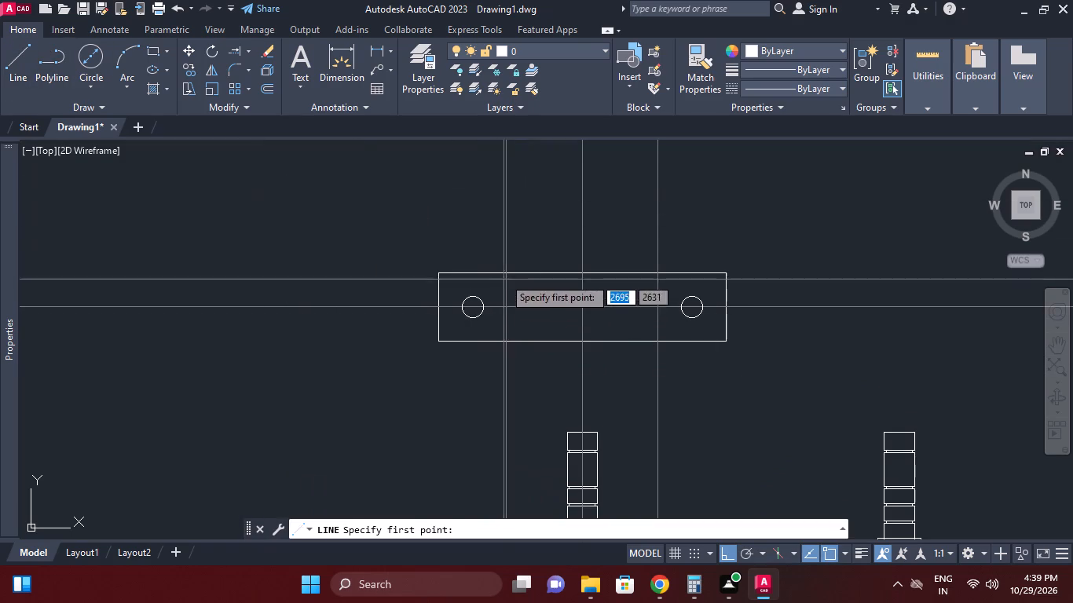
click(504, 269)
click(504, 338)
right_click(545, 272)
click(562, 277)
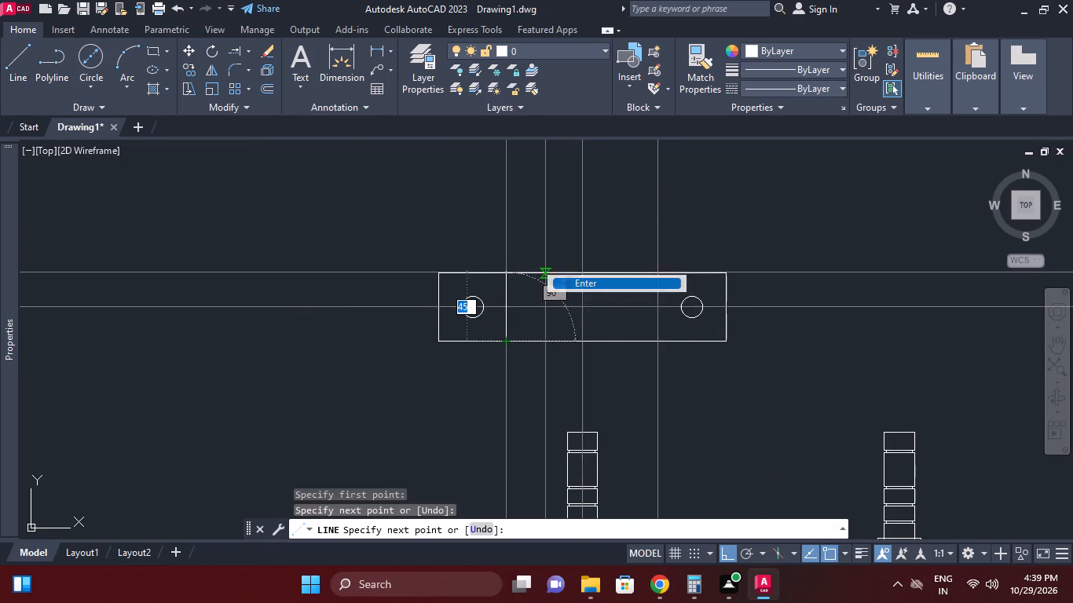
right_click(587, 280)
click(622, 265)
click(658, 276)
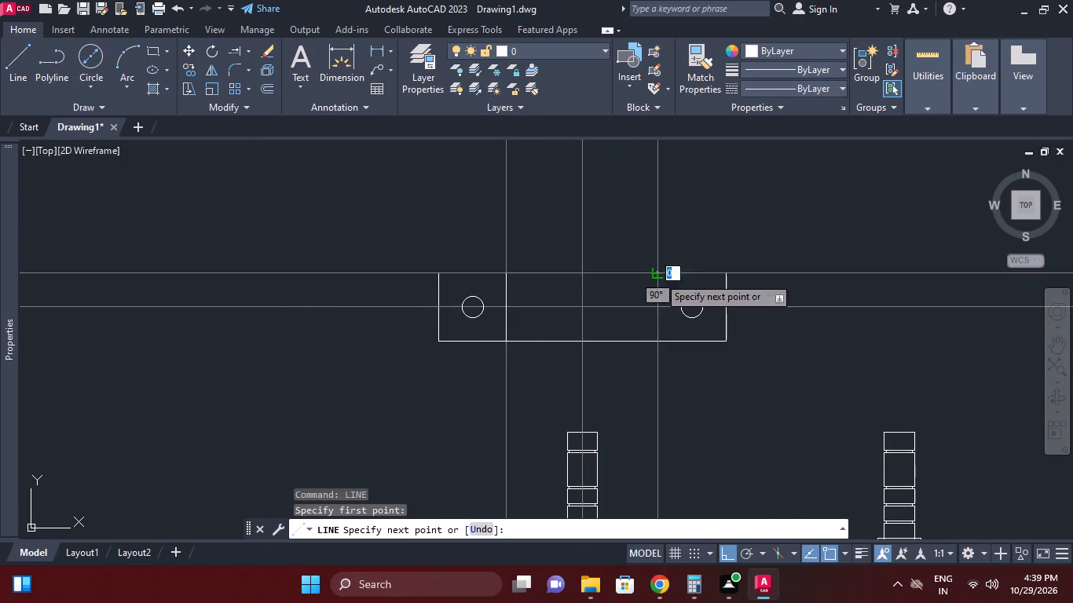
click(659, 342)
right_click(714, 298)
click(752, 303)
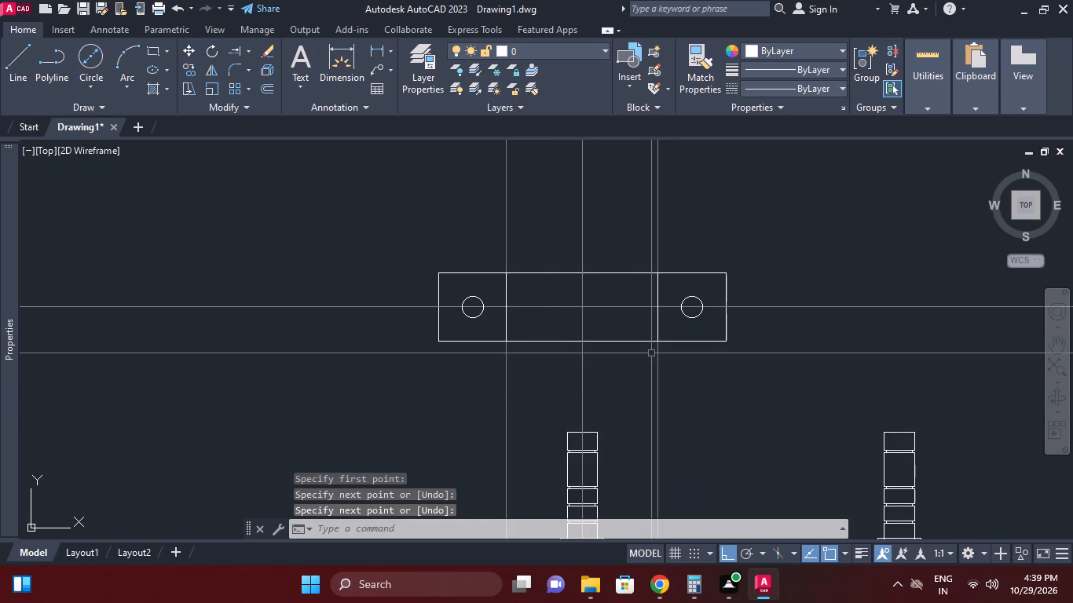
Offset the central vertical construction line by 70/2 to both sides.
text(O 70/2)
key(Return)
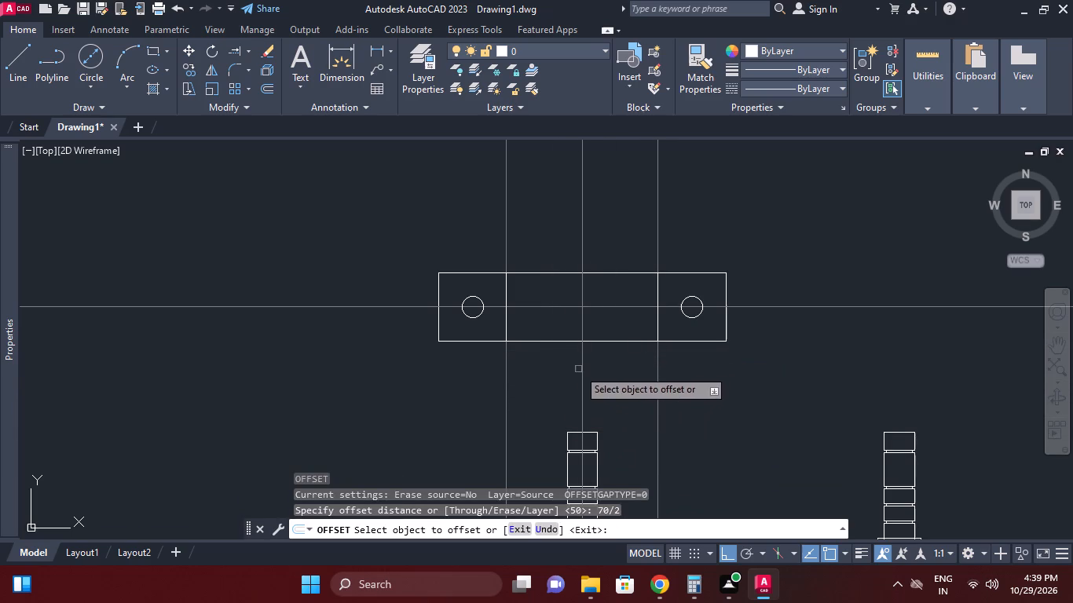
click(581, 367)
click(569, 360)
click(584, 370)
click(597, 364)
right_click(599, 362)
click(617, 365)
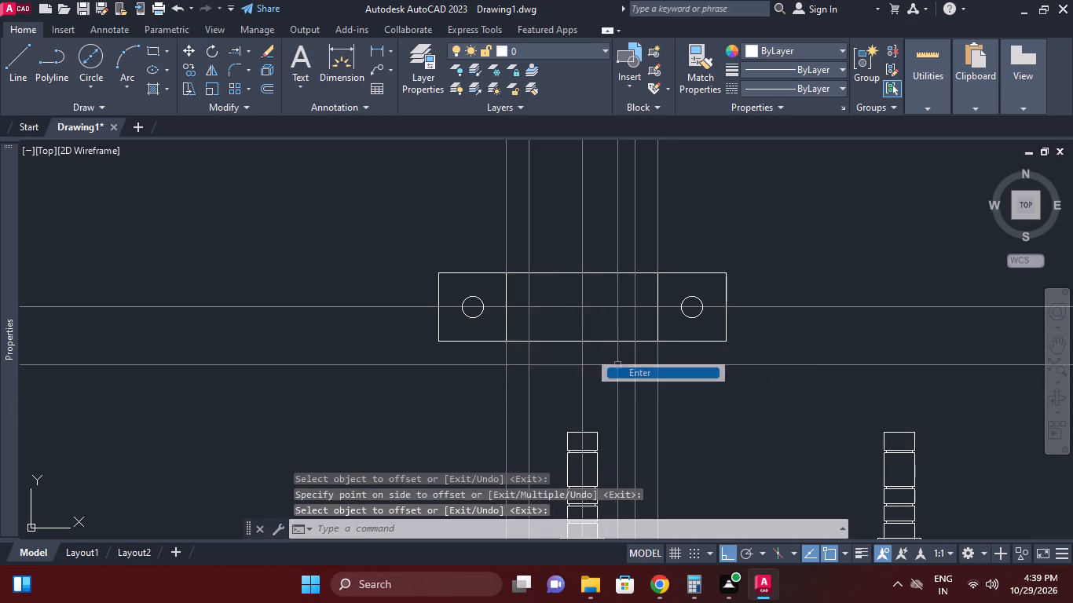
Draw two vertical lines from the rectangle's top edge to its bottom edge along the 70/2-offset construction lines.
right_click(614, 365)
click(705, 80)
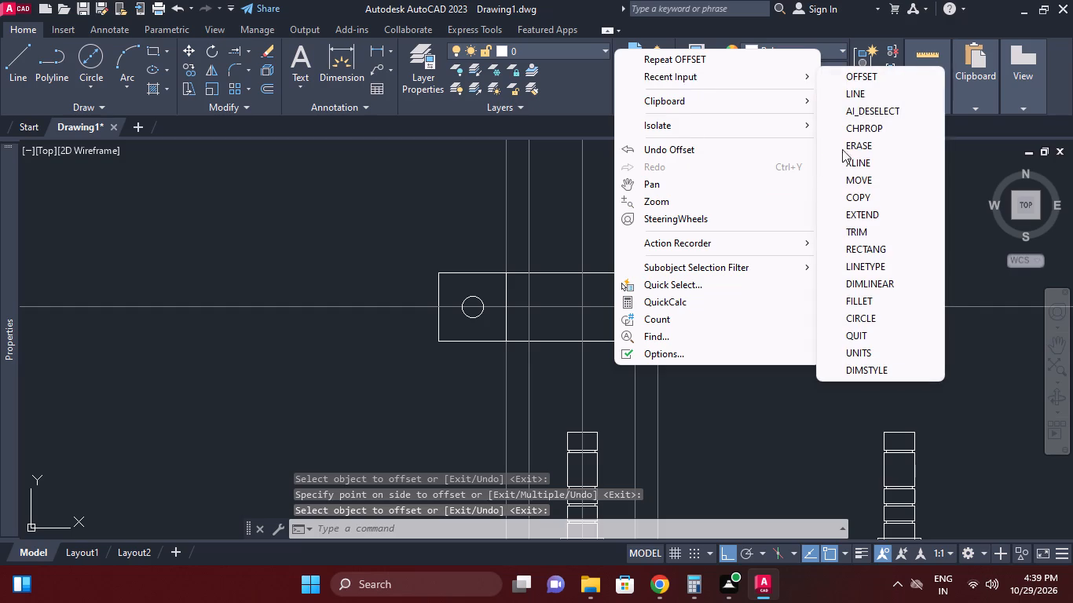
click(863, 100)
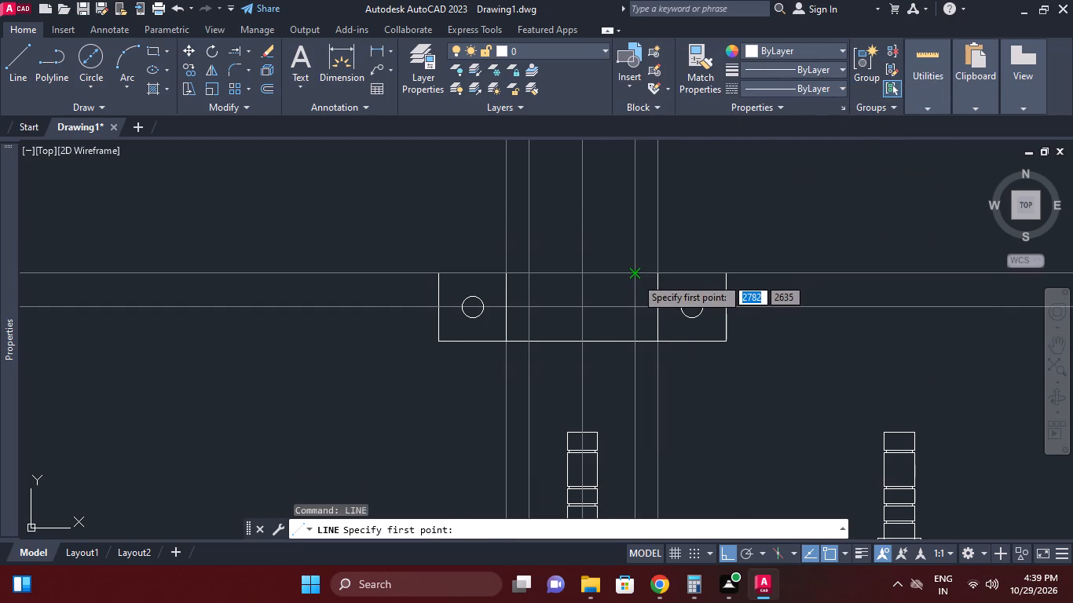
click(635, 277)
click(635, 339)
right_click(629, 314)
click(652, 321)
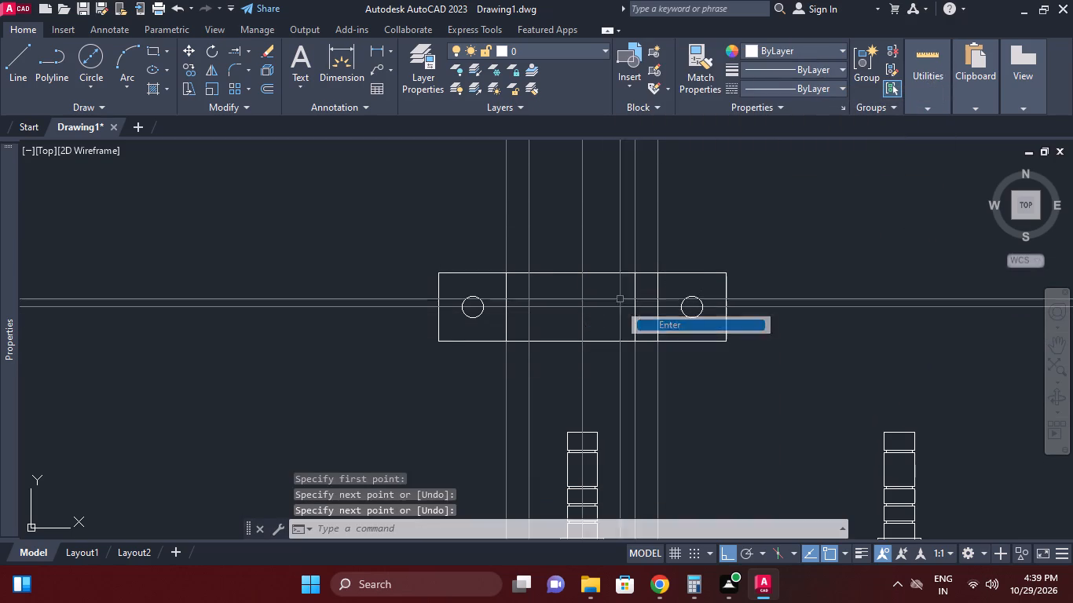
right_click(587, 240)
click(613, 252)
click(530, 272)
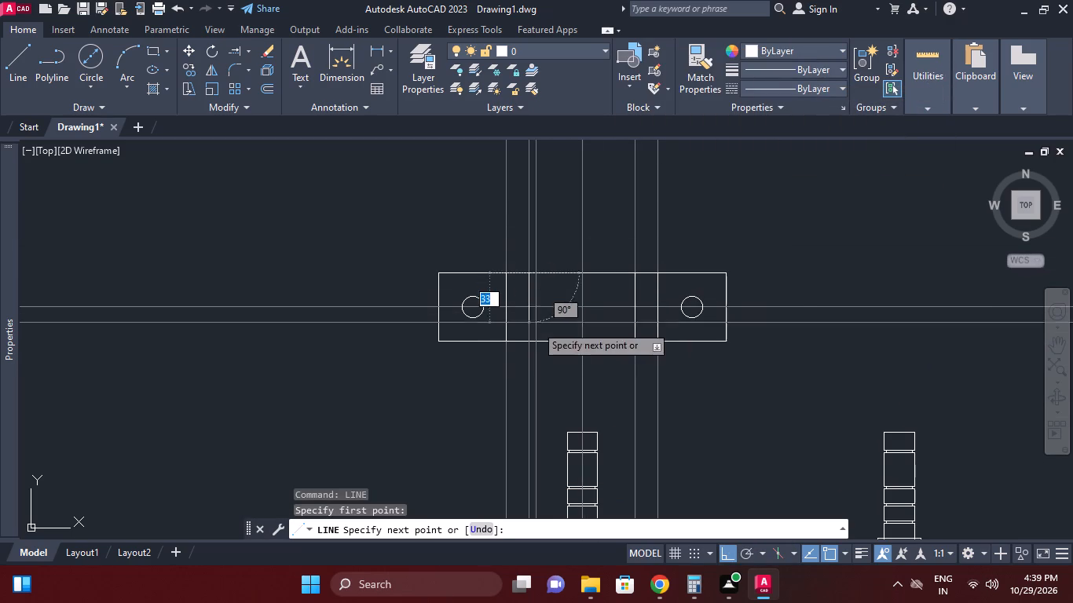
click(532, 338)
right_click(551, 270)
click(576, 276)
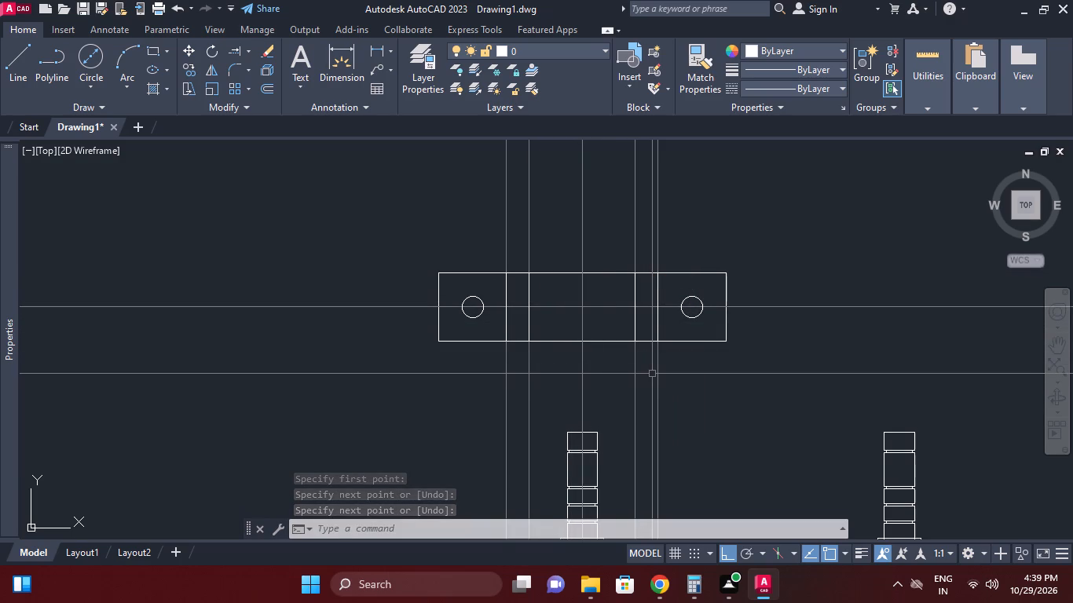
Copy the horizontal construction line onto the rectangle's top and bottom edges.
click(760, 310)
right_click(761, 280)
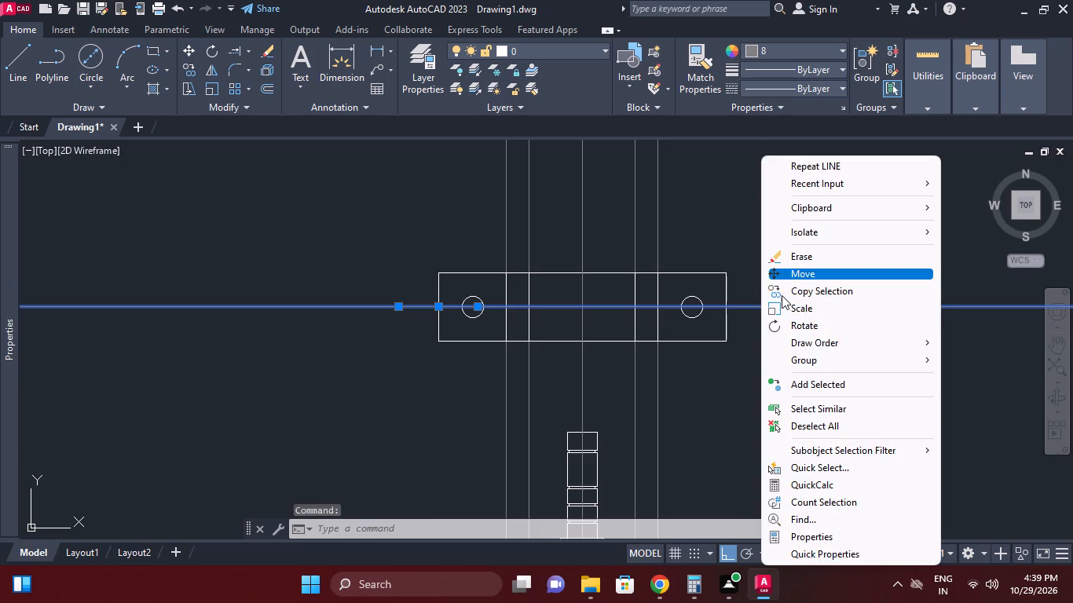
click(782, 295)
click(731, 303)
click(728, 273)
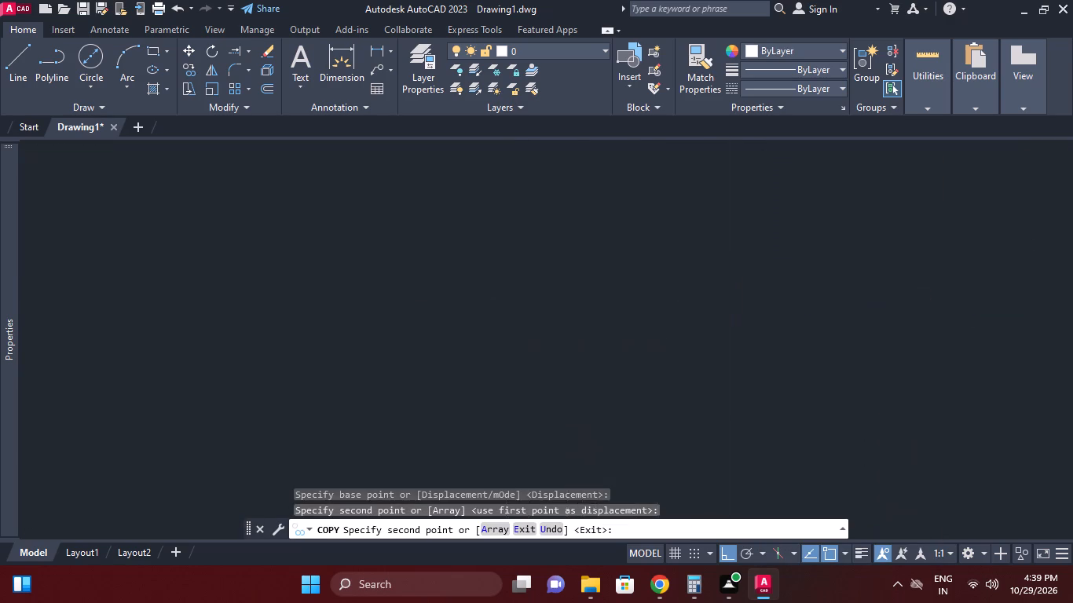
click(723, 343)
right_click(767, 318)
click(790, 343)
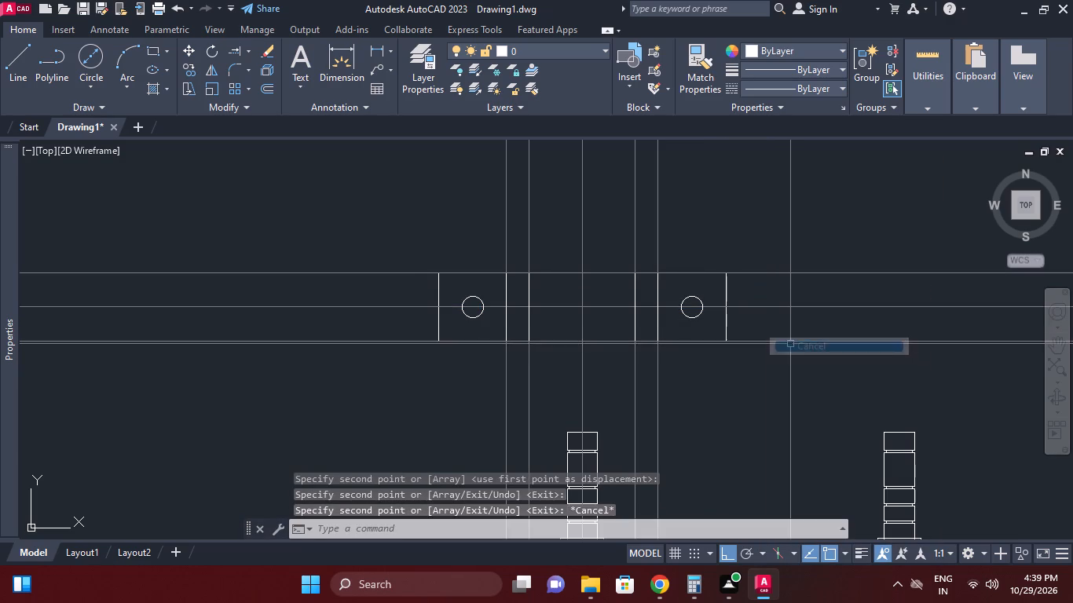
Offset the construction lines on the rectangle's top and bottom edges outward by 12.5.
text(O 12.5)
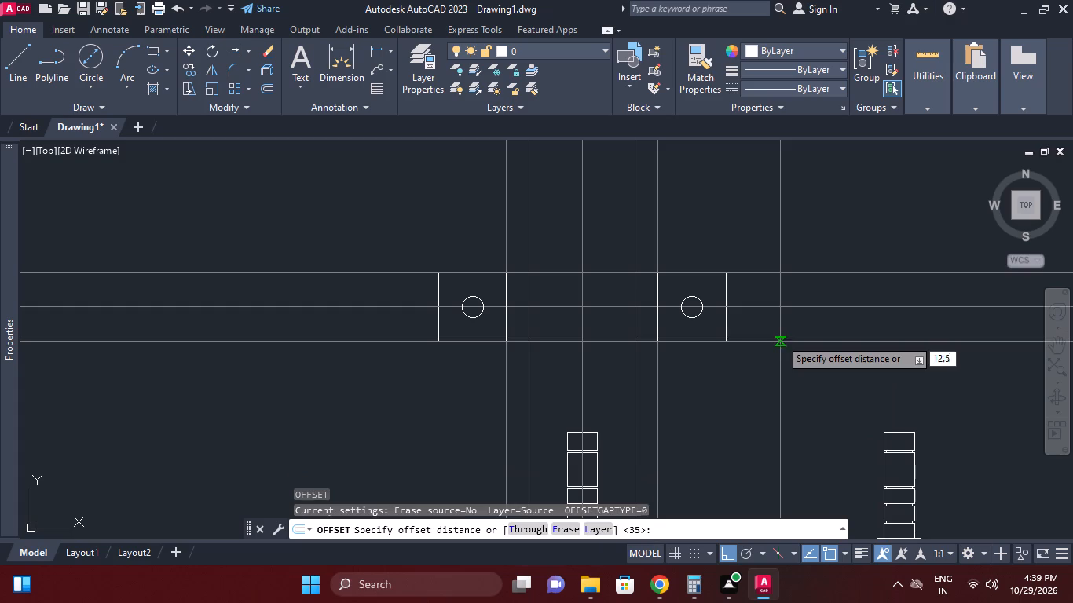
key(Return)
click(786, 276)
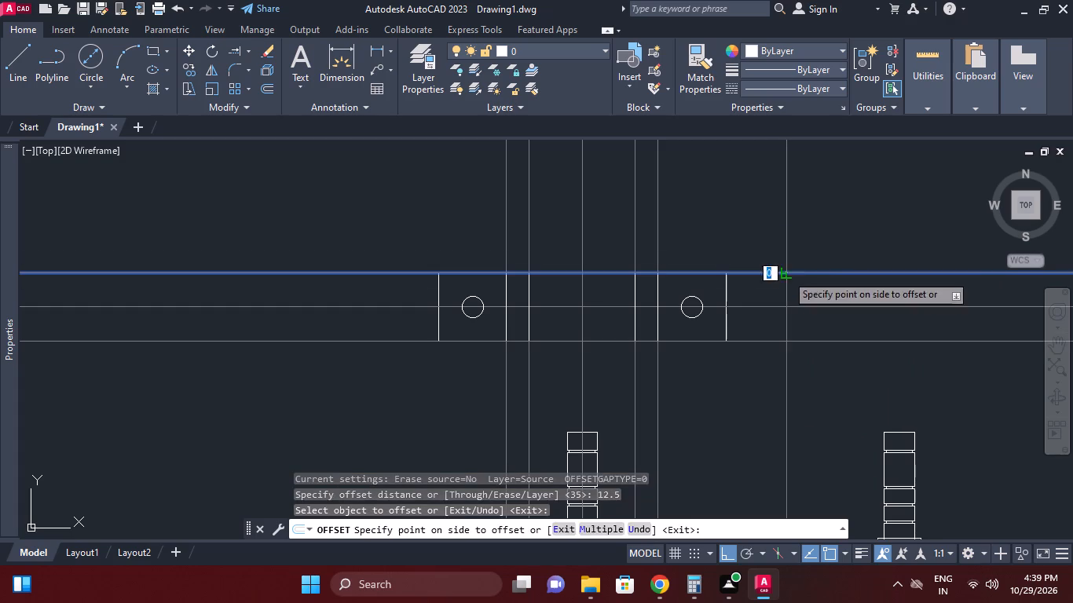
click(786, 246)
click(796, 339)
click(795, 371)
right_click(793, 303)
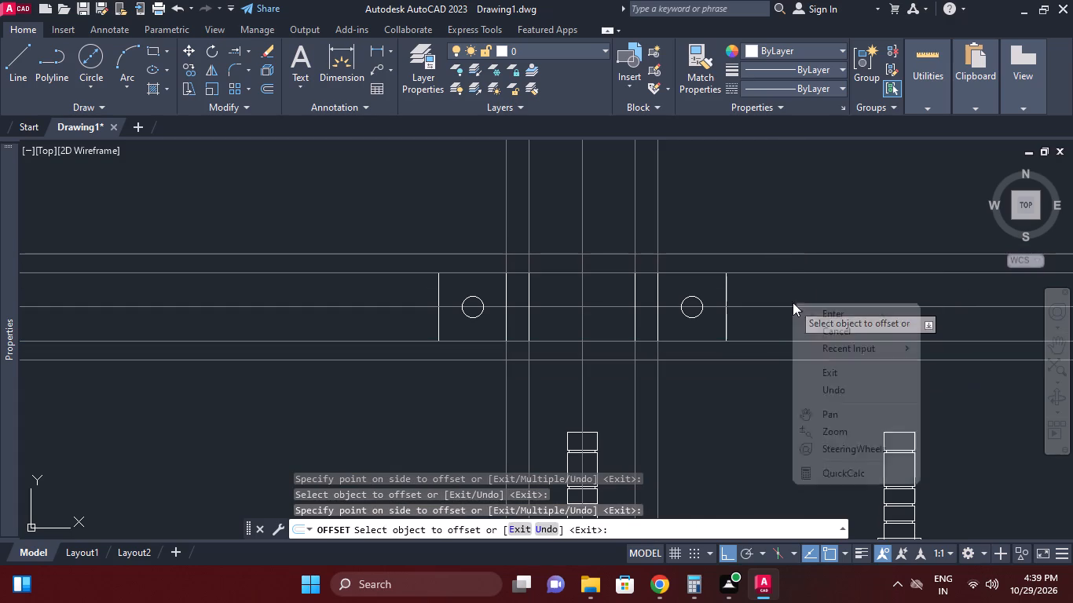
click(834, 309)
Erase the two horizontal construction lines lying on the rectangle's top and bottom edges.
click(782, 270)
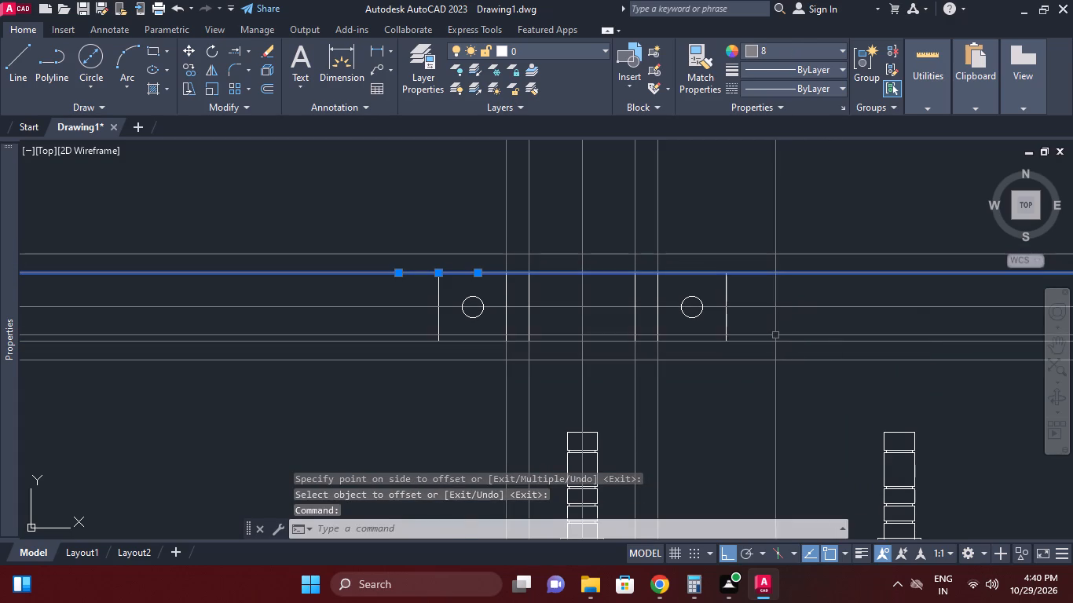
click(775, 336)
click(775, 345)
right_click(774, 324)
click(799, 276)
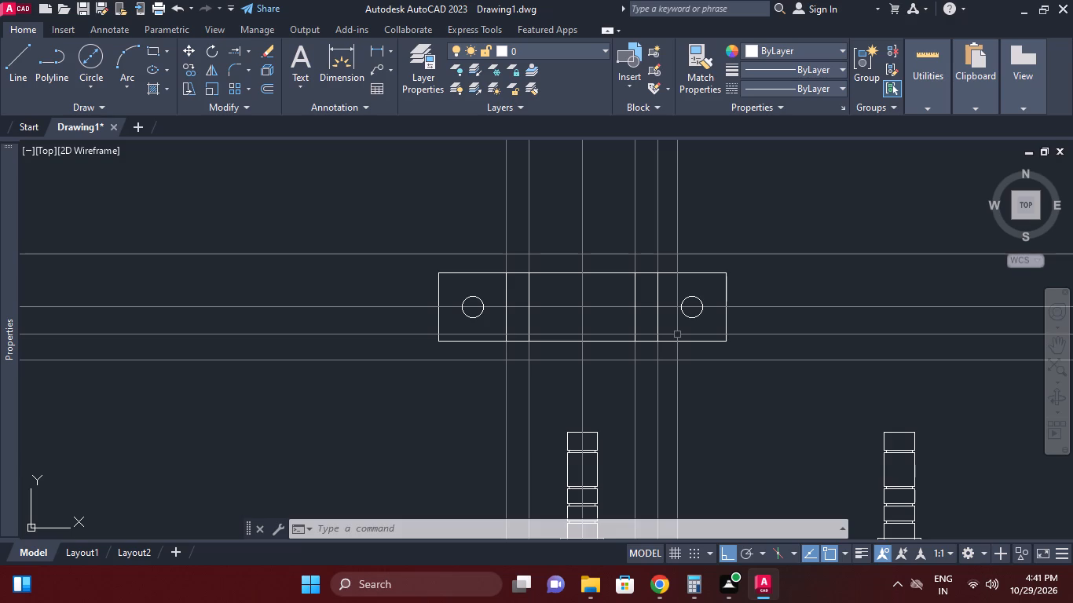
Draw two boss rectangles on the top view's upper and lower edges, between the 70/2-offset lines and out to the 12.5-offset lines.
scroll(556, 319, down, 1)
middle_click(556, 319)
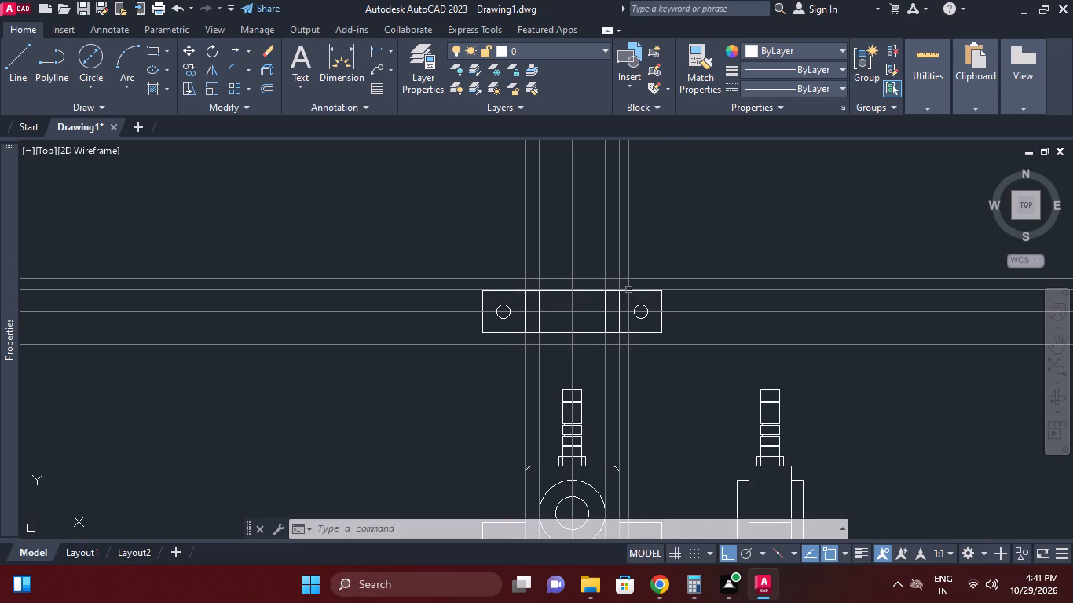
click(148, 51)
scroll(551, 307, up, 1)
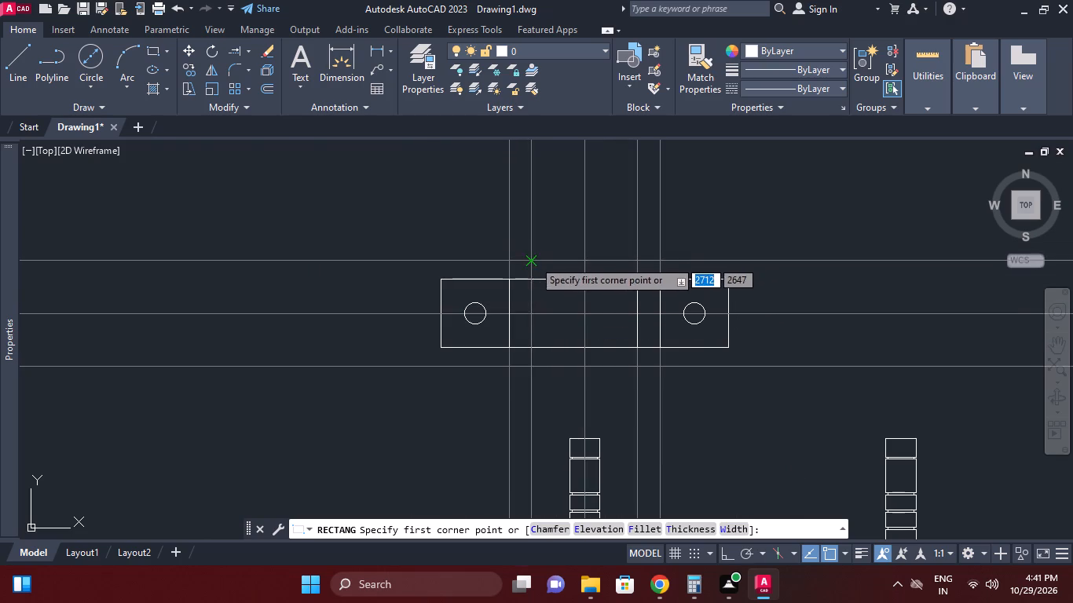
click(533, 260)
click(633, 277)
right_click(694, 249)
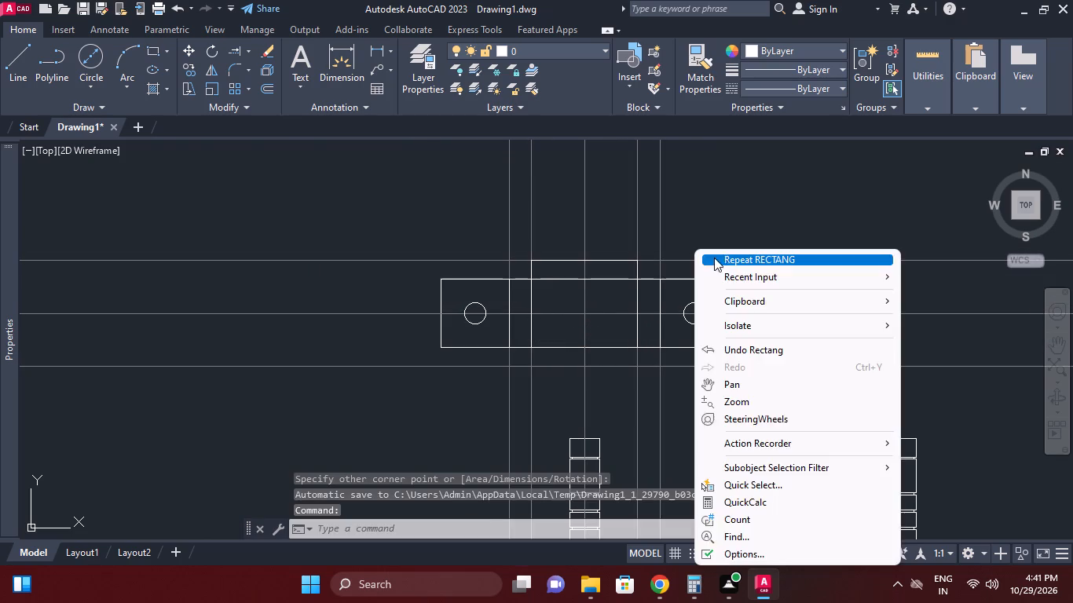
click(723, 259)
click(527, 347)
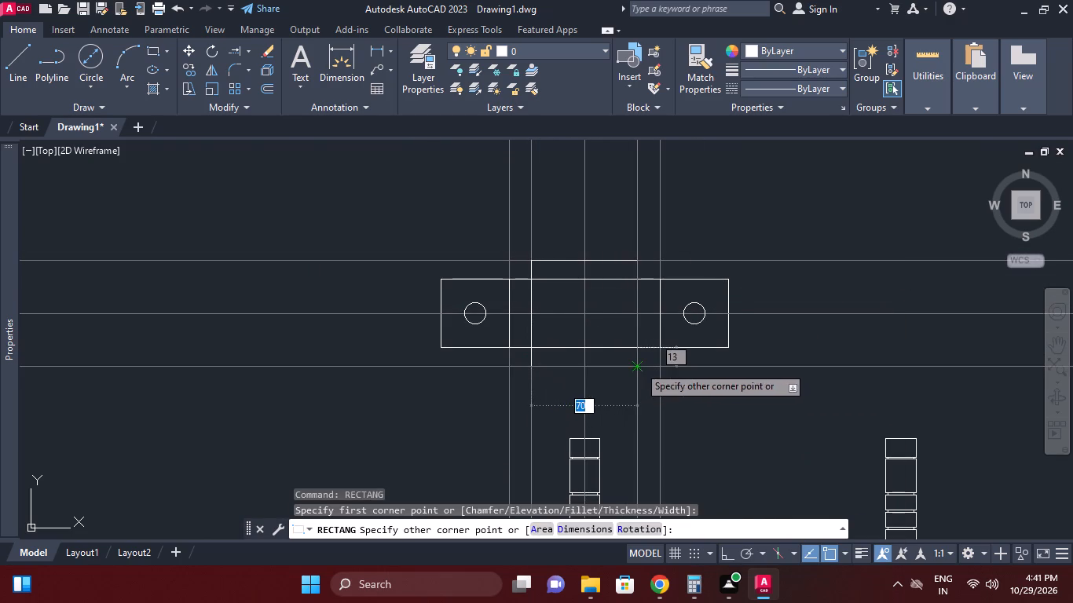
click(639, 366)
right_click(709, 310)
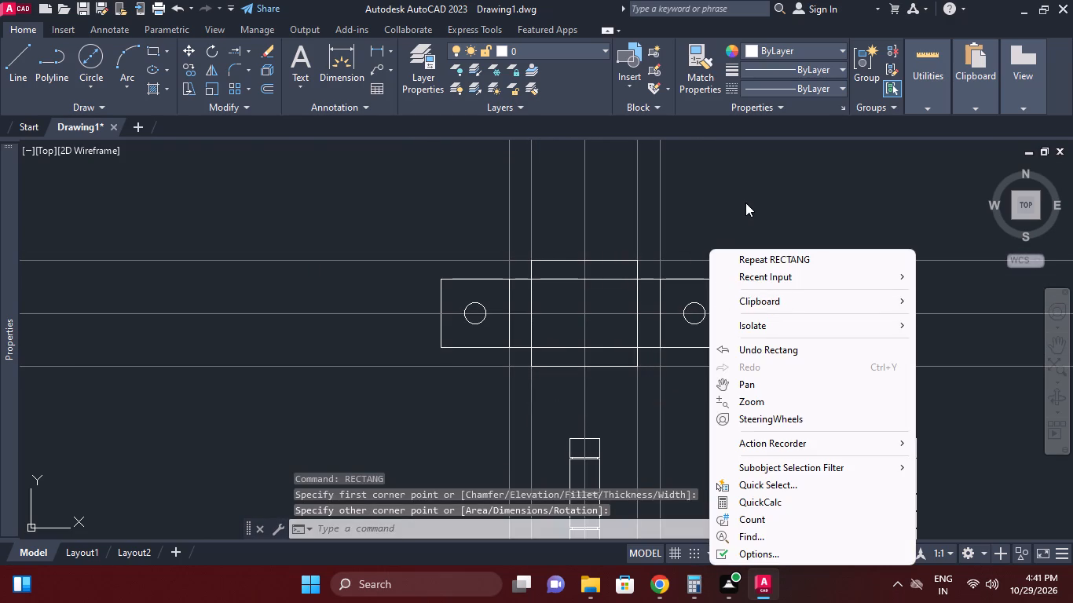
click(745, 203)
click(735, 199)
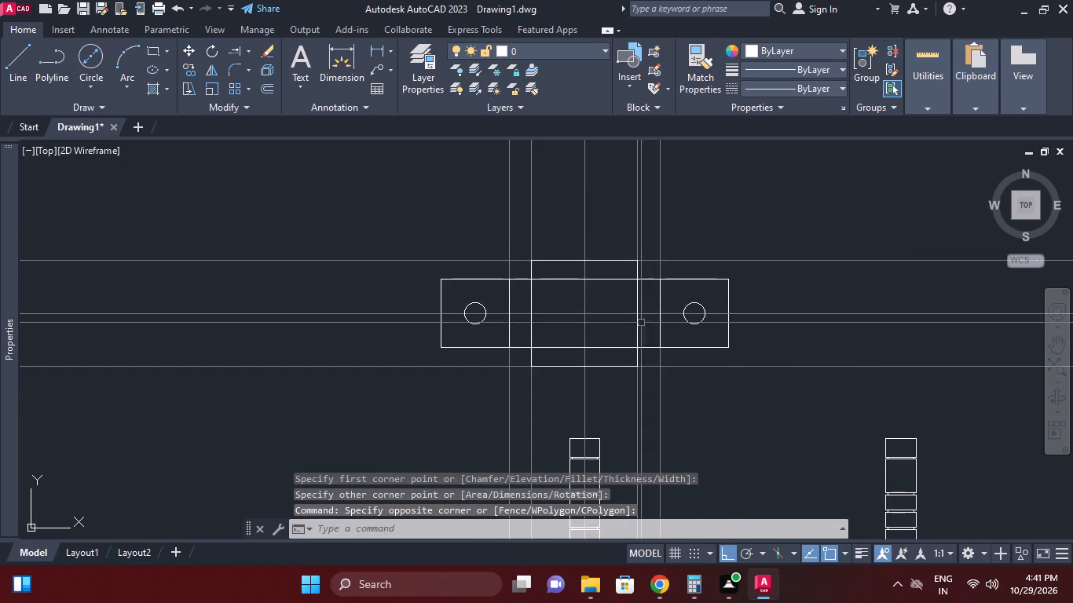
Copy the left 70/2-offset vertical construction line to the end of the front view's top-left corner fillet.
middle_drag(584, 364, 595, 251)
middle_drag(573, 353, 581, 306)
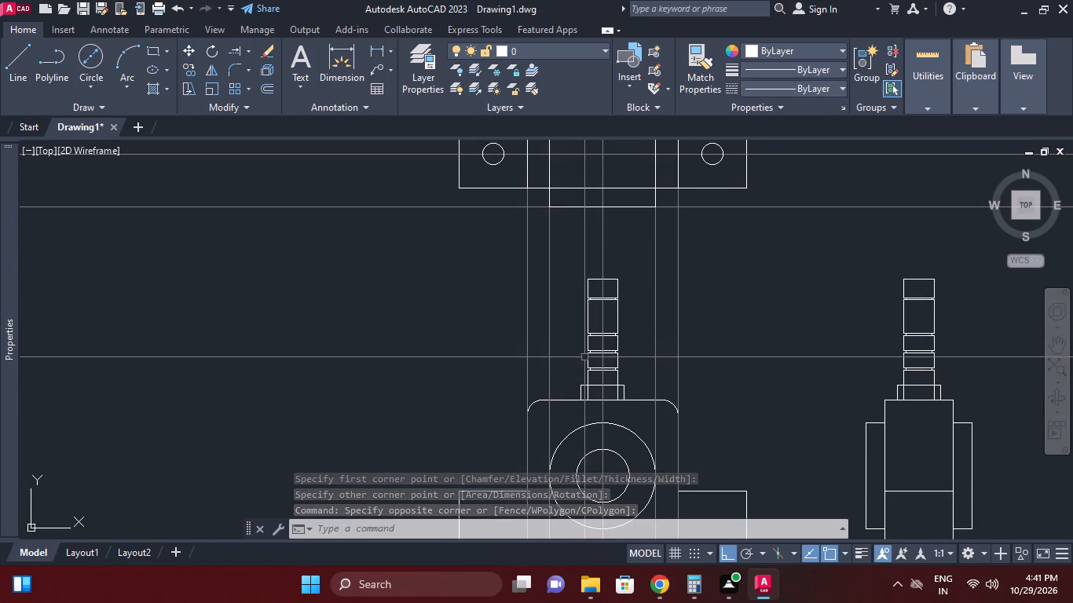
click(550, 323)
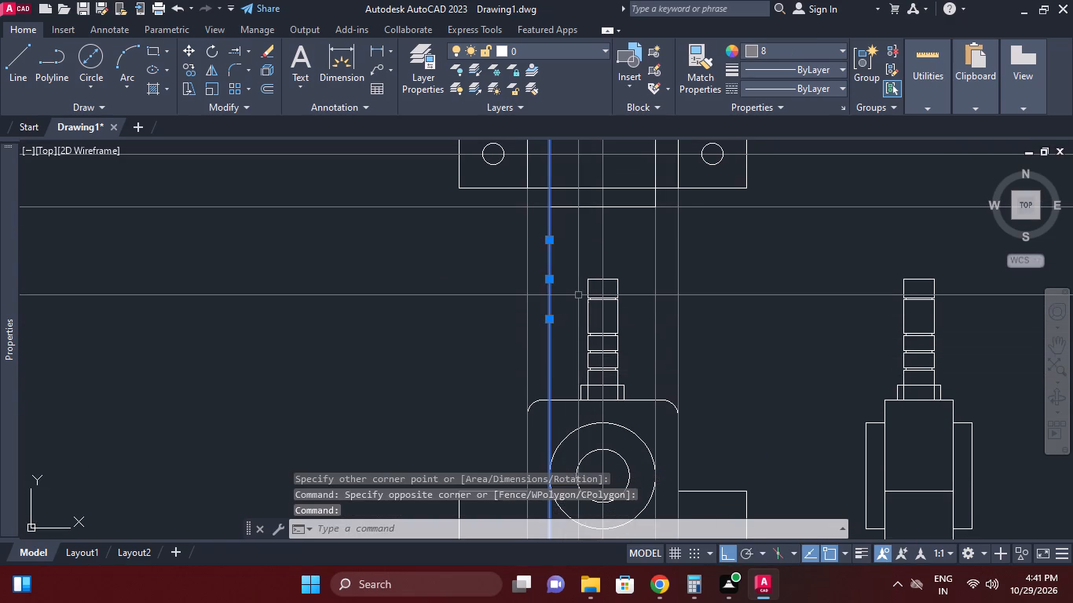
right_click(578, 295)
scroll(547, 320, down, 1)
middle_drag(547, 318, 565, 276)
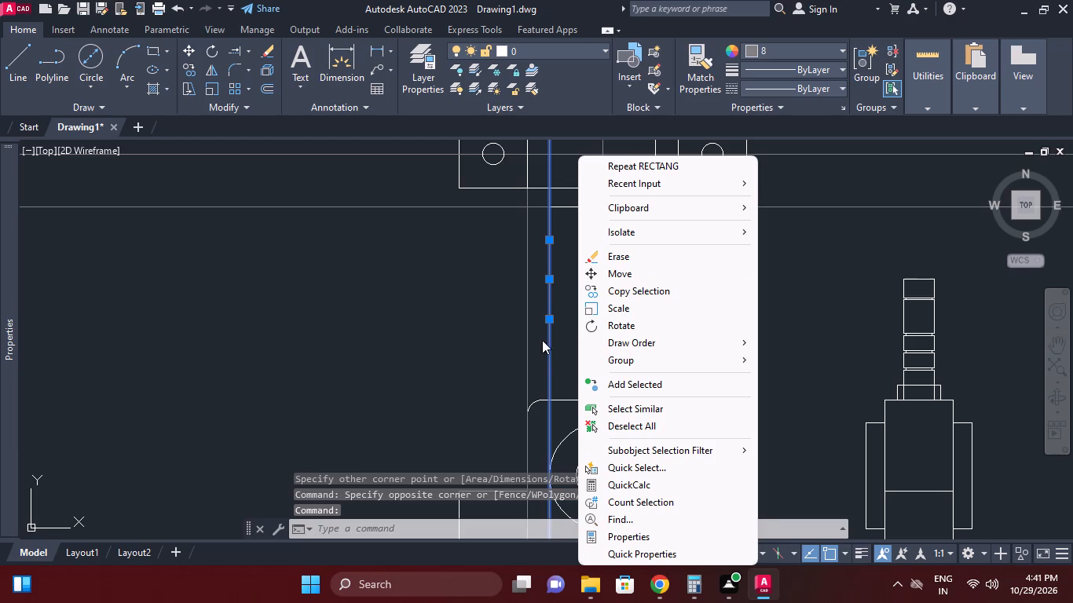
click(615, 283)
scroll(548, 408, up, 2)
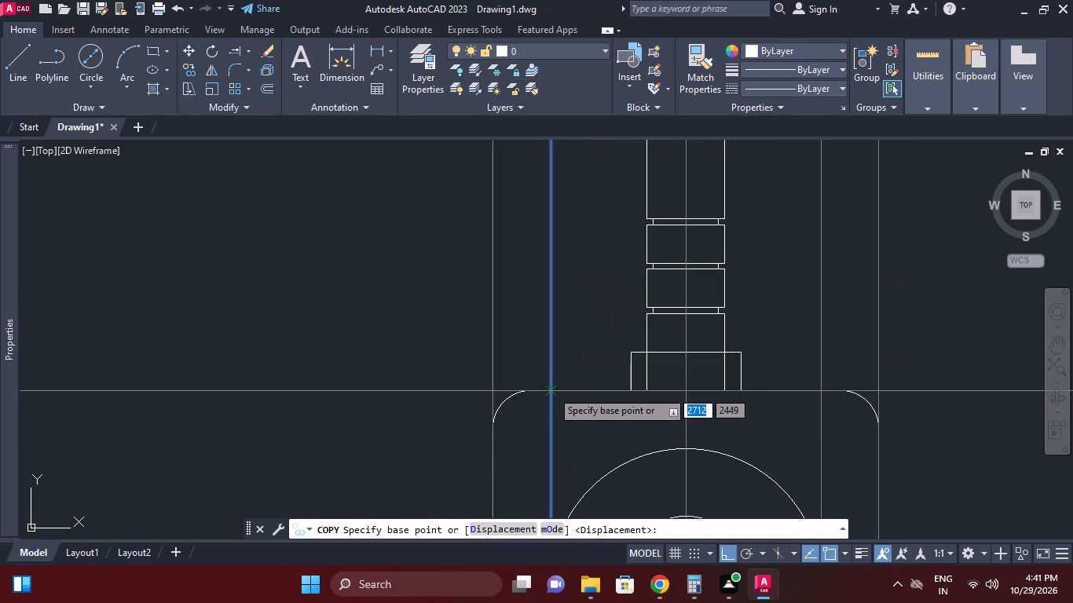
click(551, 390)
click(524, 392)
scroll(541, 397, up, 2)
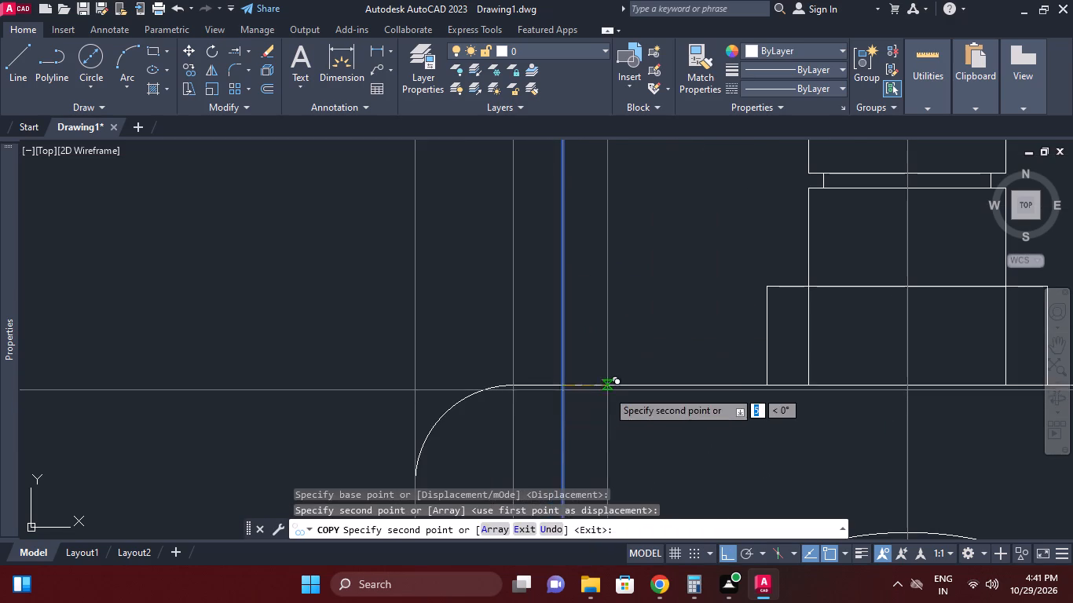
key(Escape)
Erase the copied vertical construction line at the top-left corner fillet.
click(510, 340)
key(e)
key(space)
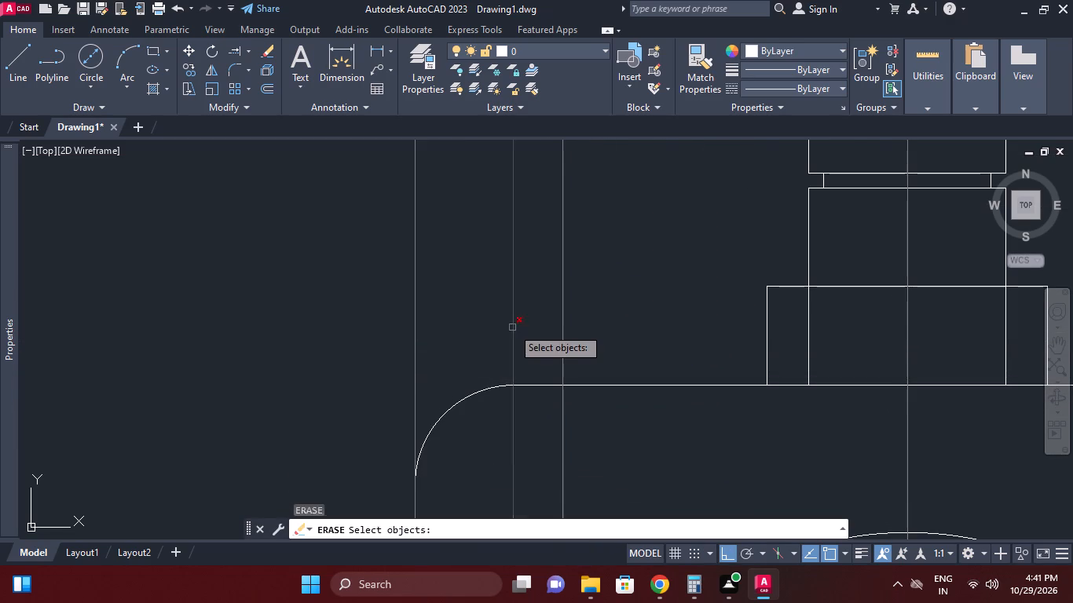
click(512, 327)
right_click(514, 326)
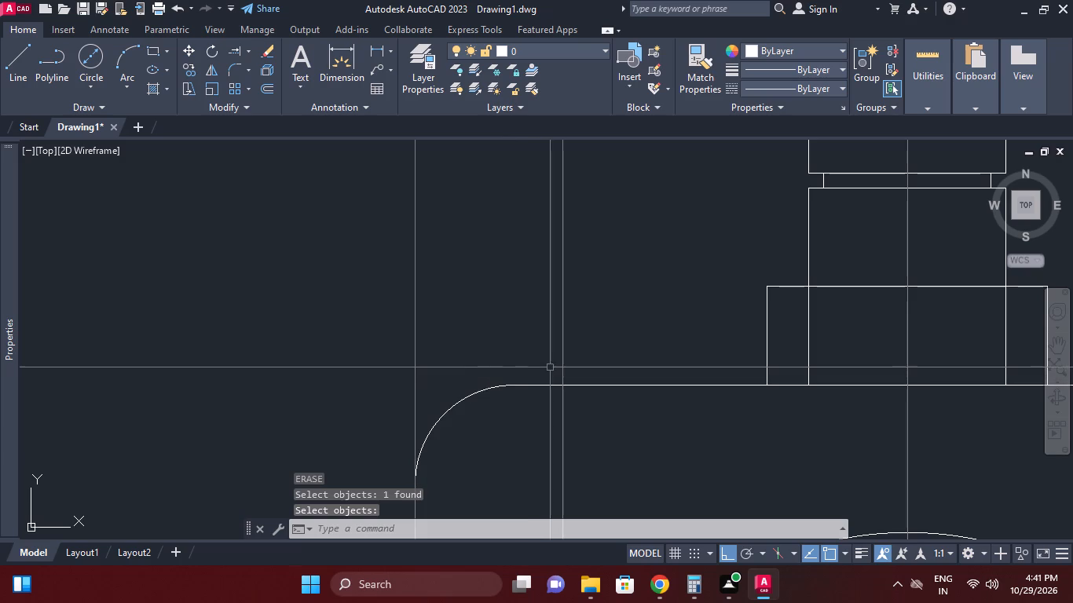
Draw vertical construction lines through the points where both corner fillets meet the front view's top edge.
text(XL)
key(space)
key(v)
key(space)
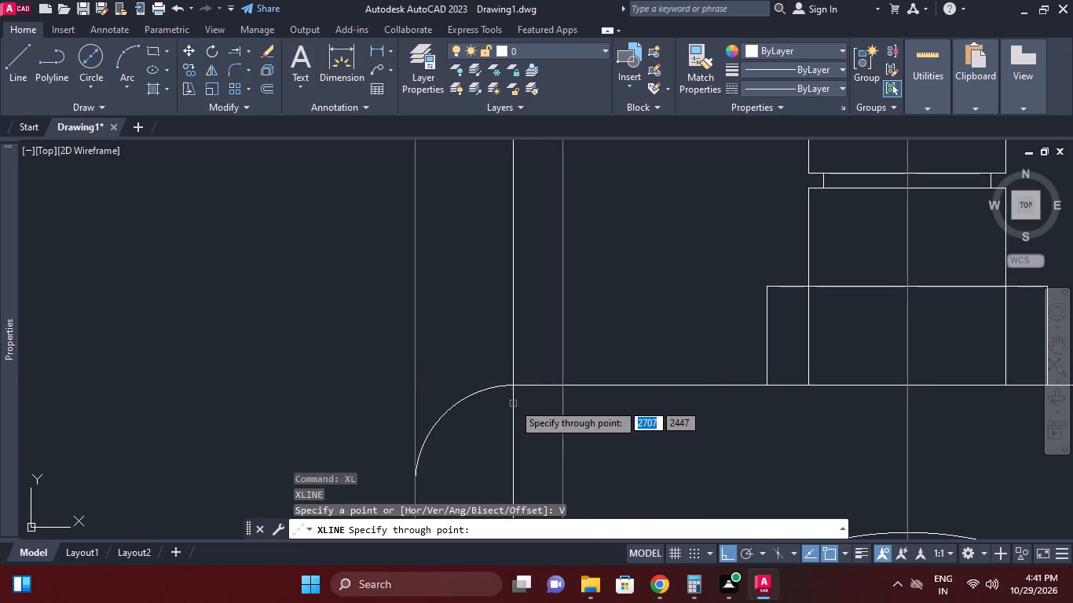
click(509, 384)
scroll(642, 397, down, 1)
middle_drag(631, 394, 489, 387)
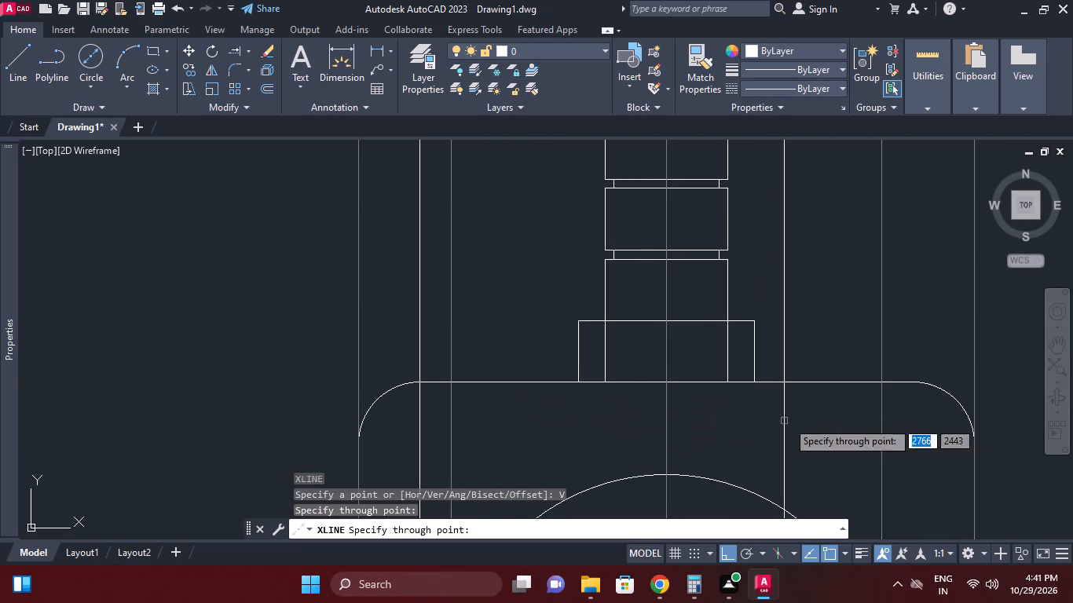
click(917, 381)
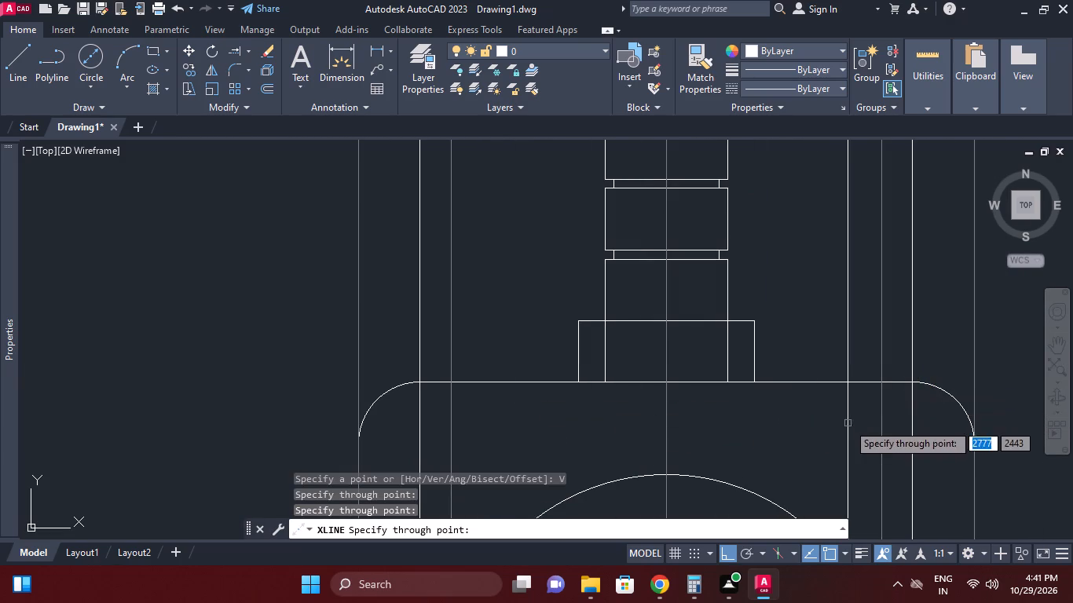
key(Escape)
Match the two new fillet construction lines to the properties of the existing grey construction line.
click(877, 400)
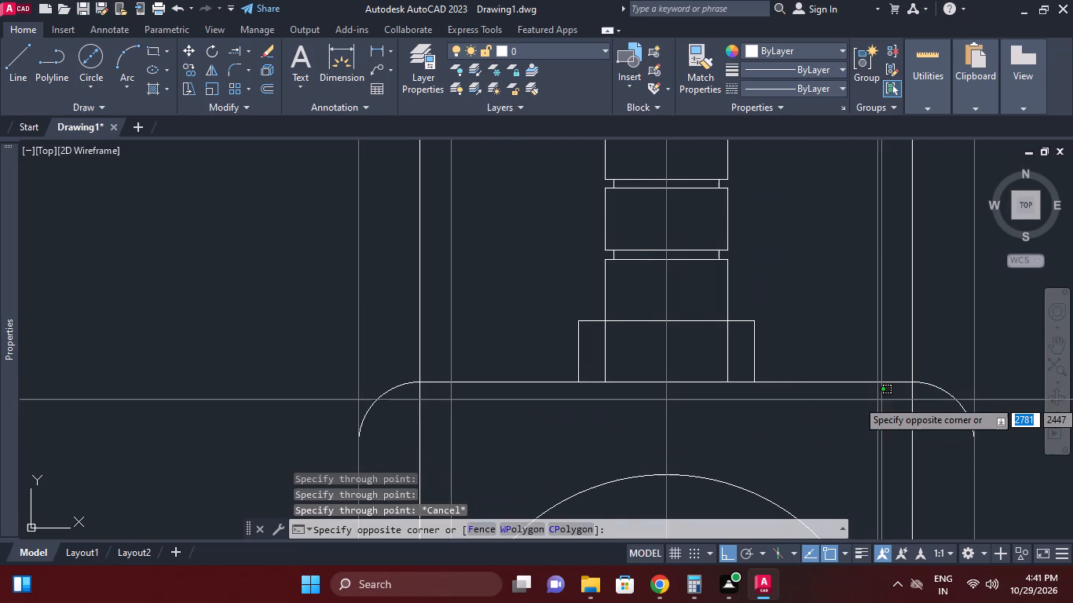
click(881, 395)
click(881, 400)
text(MA)
key(space)
click(914, 411)
click(421, 405)
right_click(458, 357)
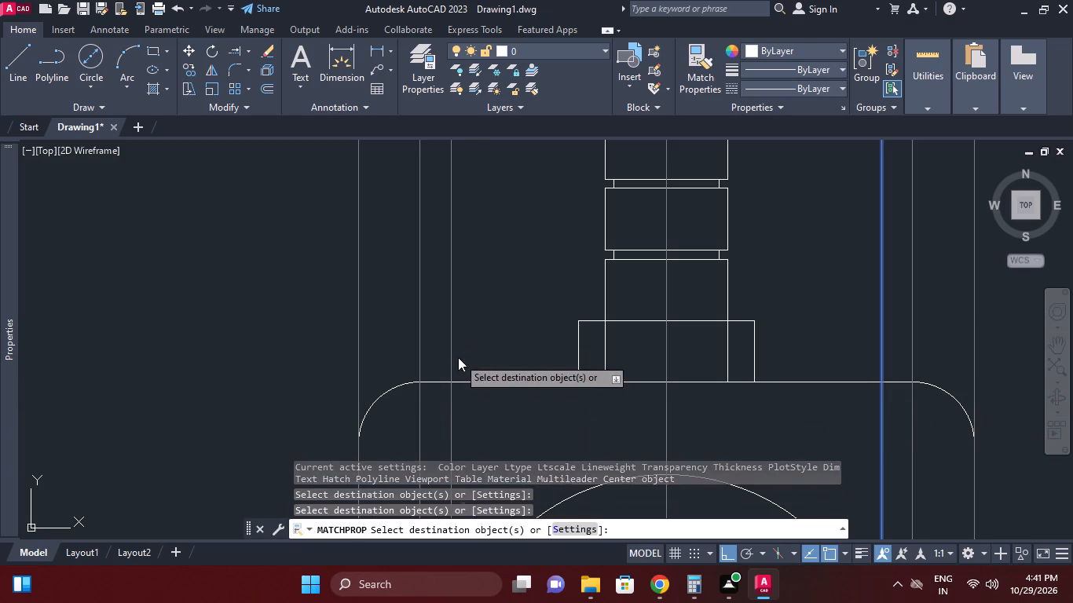
click(497, 361)
Erase the top view's two vertical lines that cross the block in line with the boss sides.
scroll(518, 320, down, 3)
middle_drag(526, 301, 542, 392)
scroll(504, 254, up, 1)
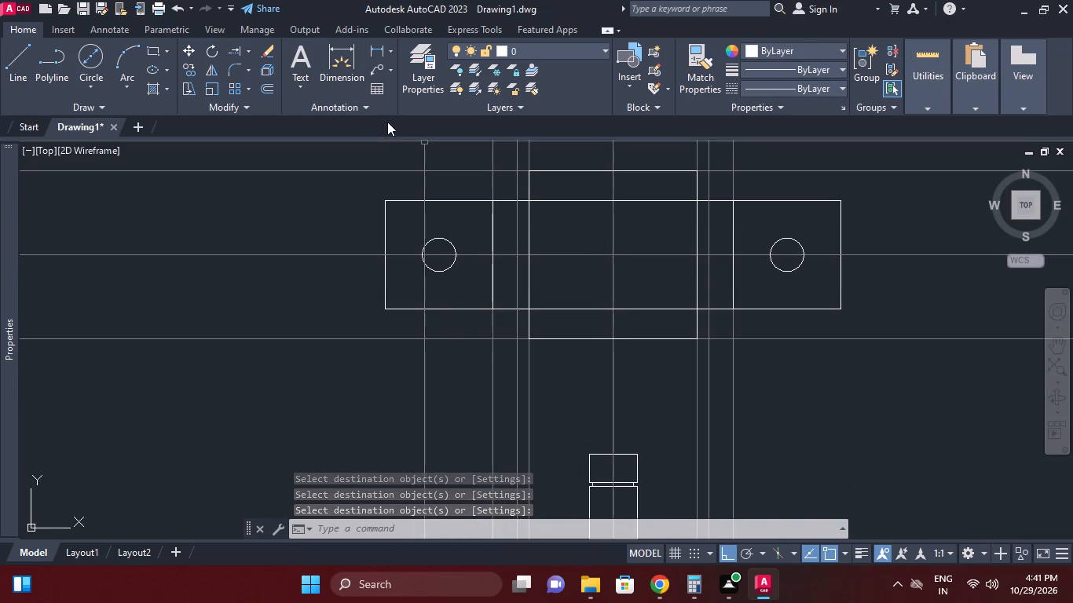
click(532, 220)
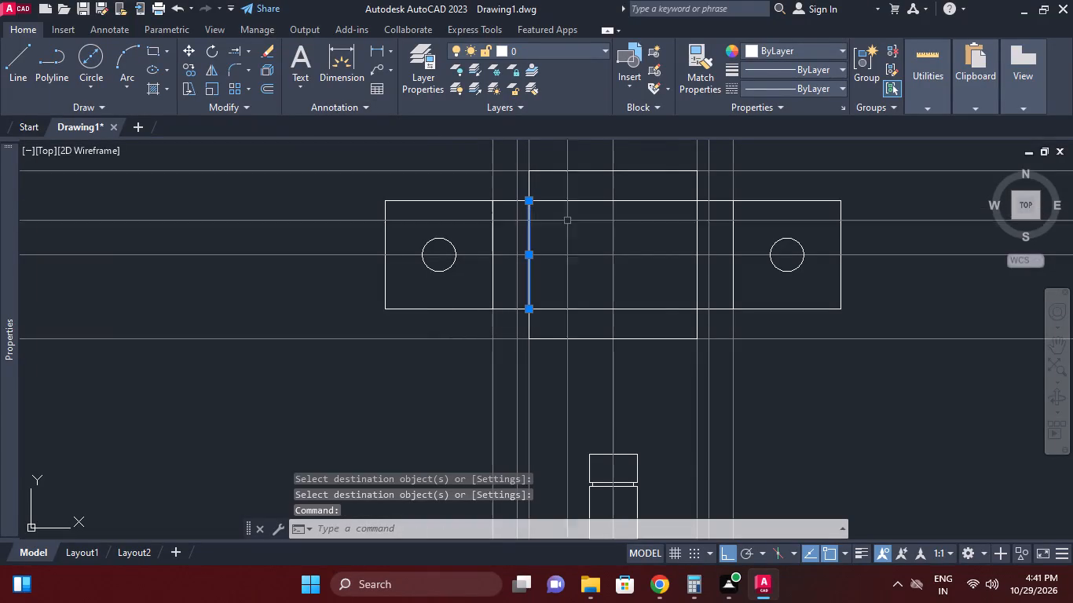
click(698, 221)
right_click(688, 220)
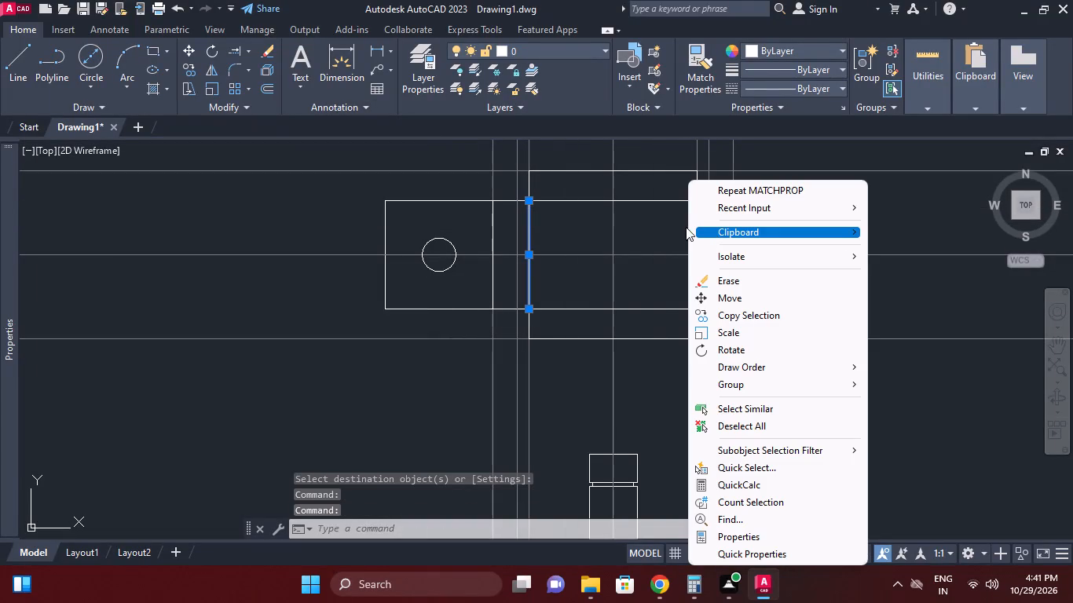
click(717, 280)
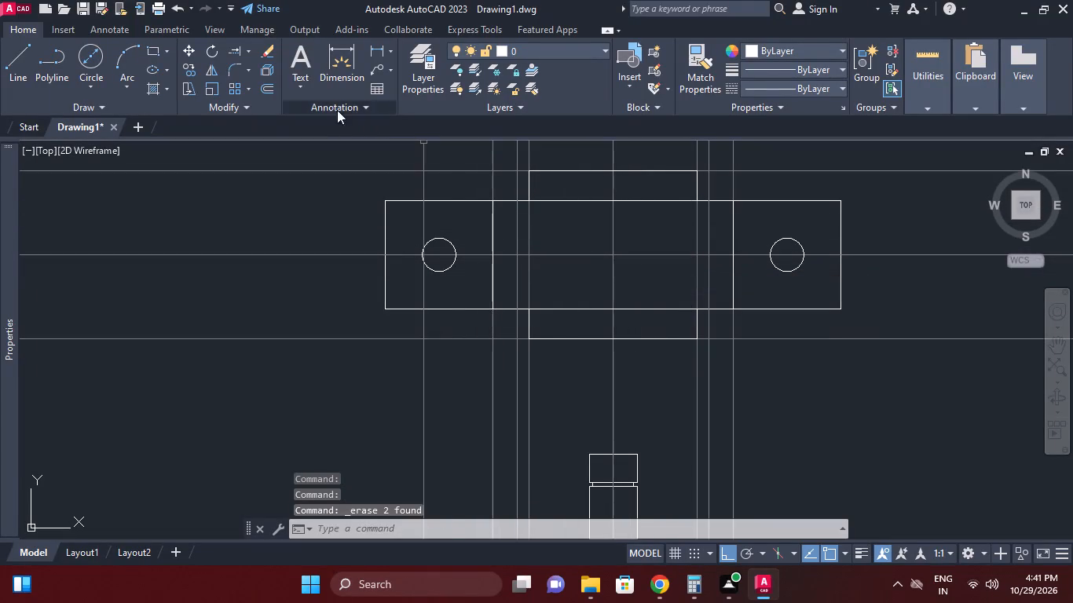
Draw two vertical lines from the block's top edge to its bottom edge in the top view, along the fillet construction lines.
click(32, 53)
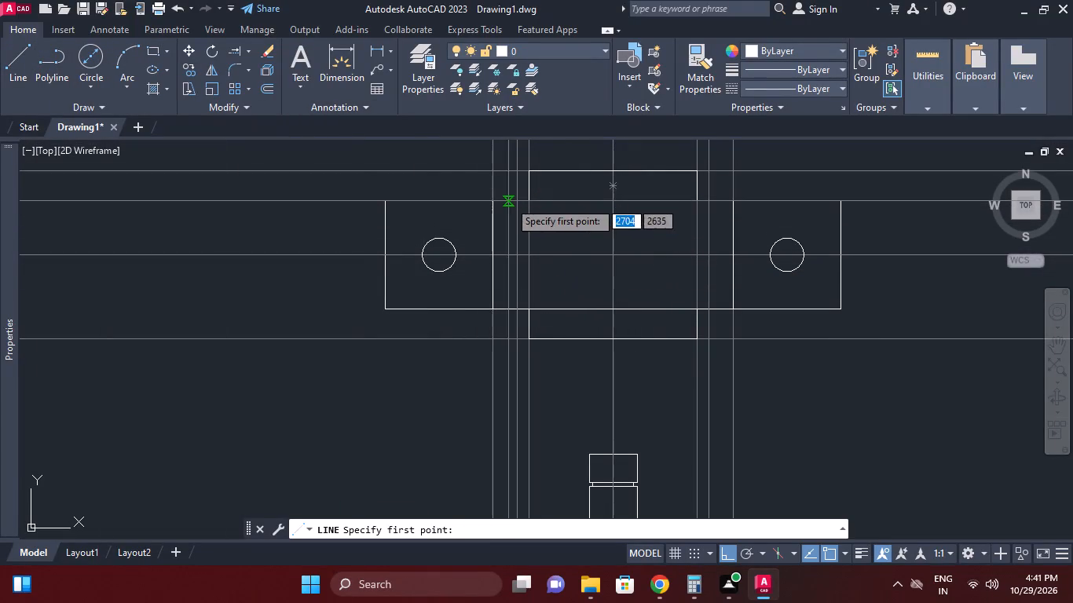
click(518, 201)
click(522, 305)
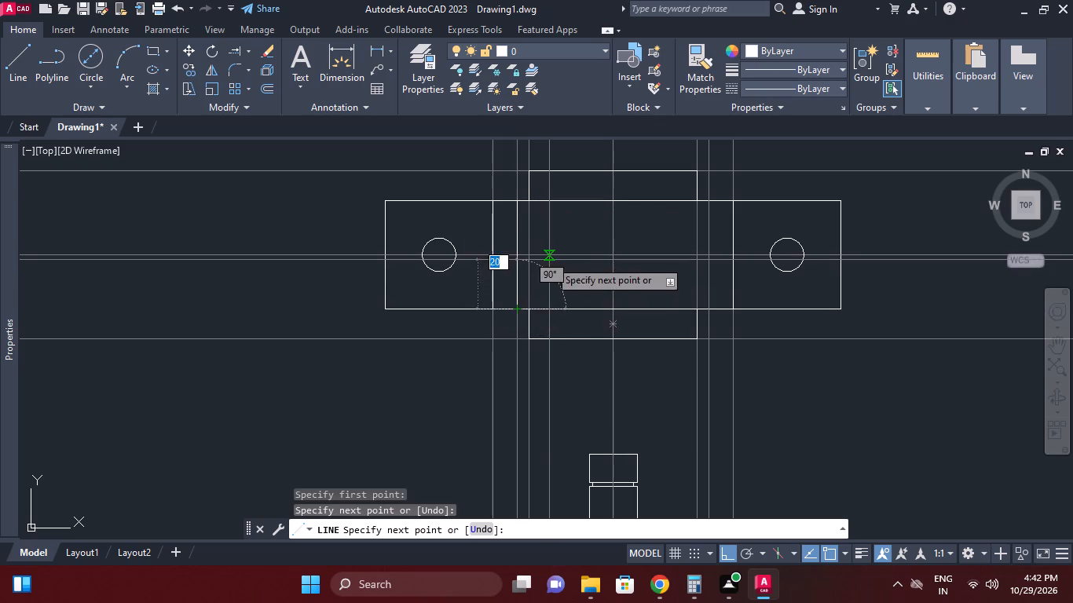
right_click(549, 260)
click(579, 266)
right_click(577, 243)
click(603, 255)
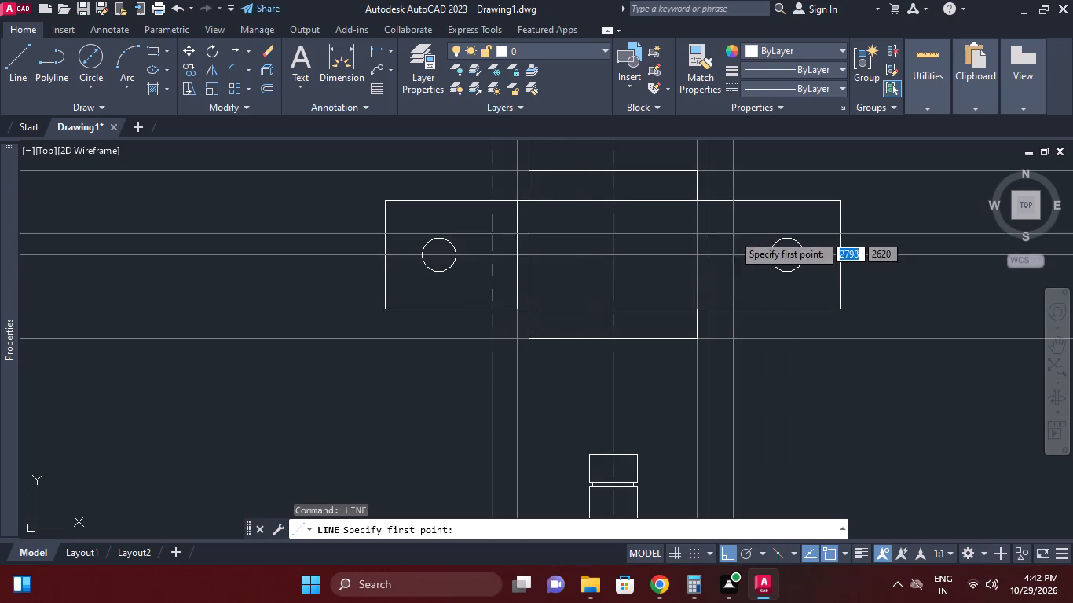
click(708, 203)
click(710, 309)
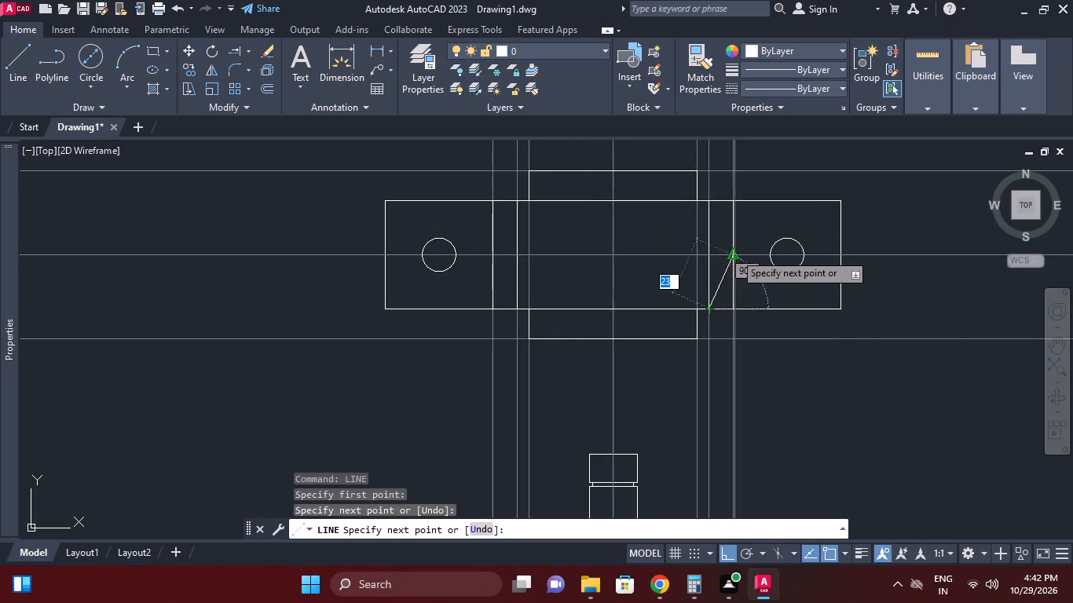
right_click(734, 251)
click(752, 264)
Erase all horizontal and vertical construction lines running through the top and front views.
scroll(721, 232, down, 1)
middle_click(721, 232)
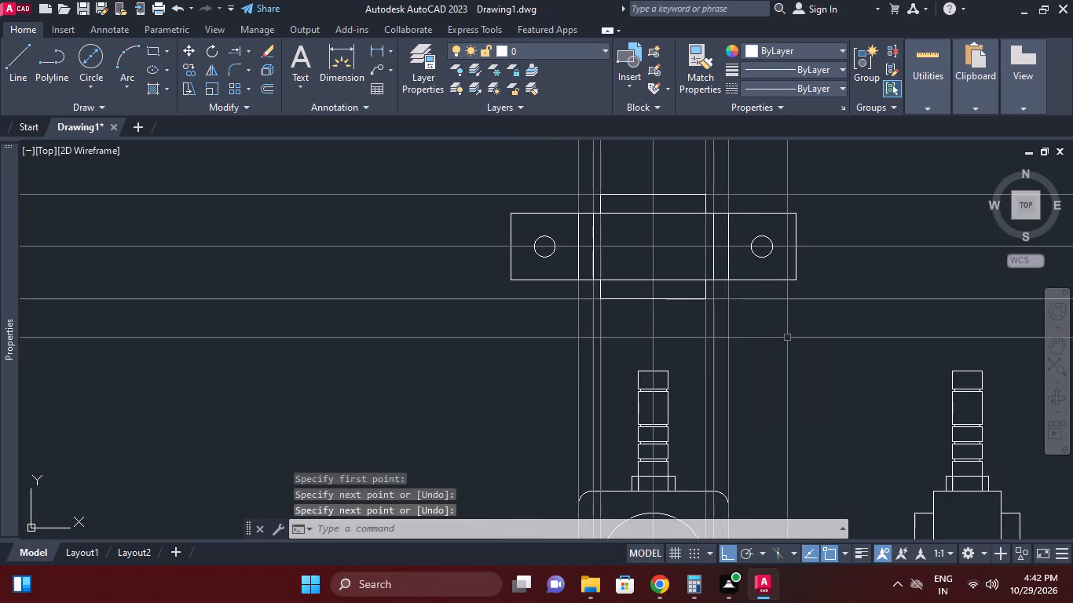
middle_drag(787, 338, 791, 360)
middle_click(791, 360)
scroll(791, 361, down, 1)
click(884, 347)
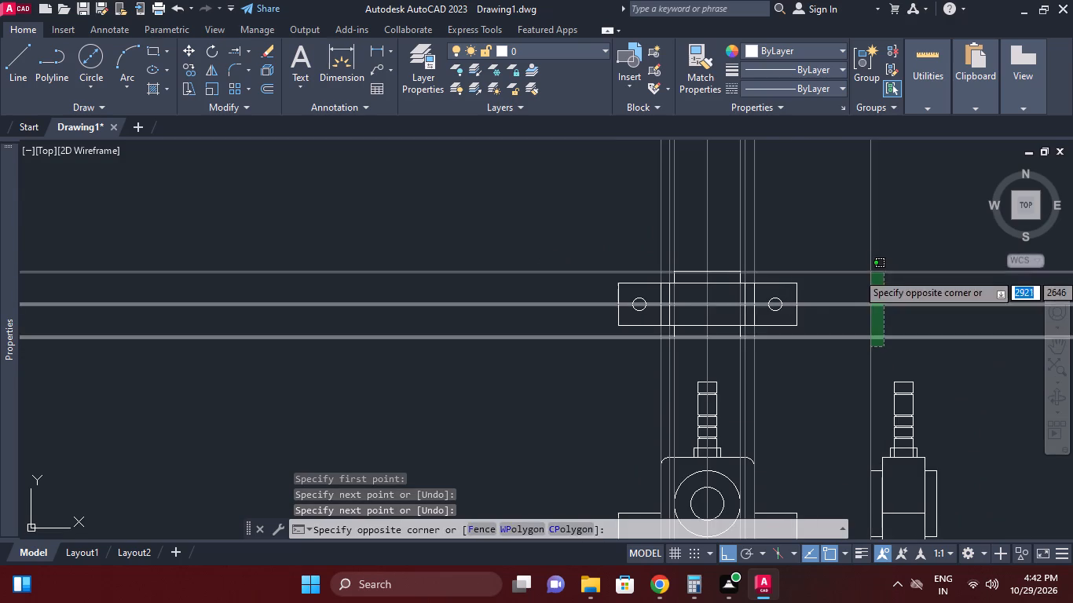
click(870, 272)
click(838, 205)
click(604, 204)
right_click(604, 204)
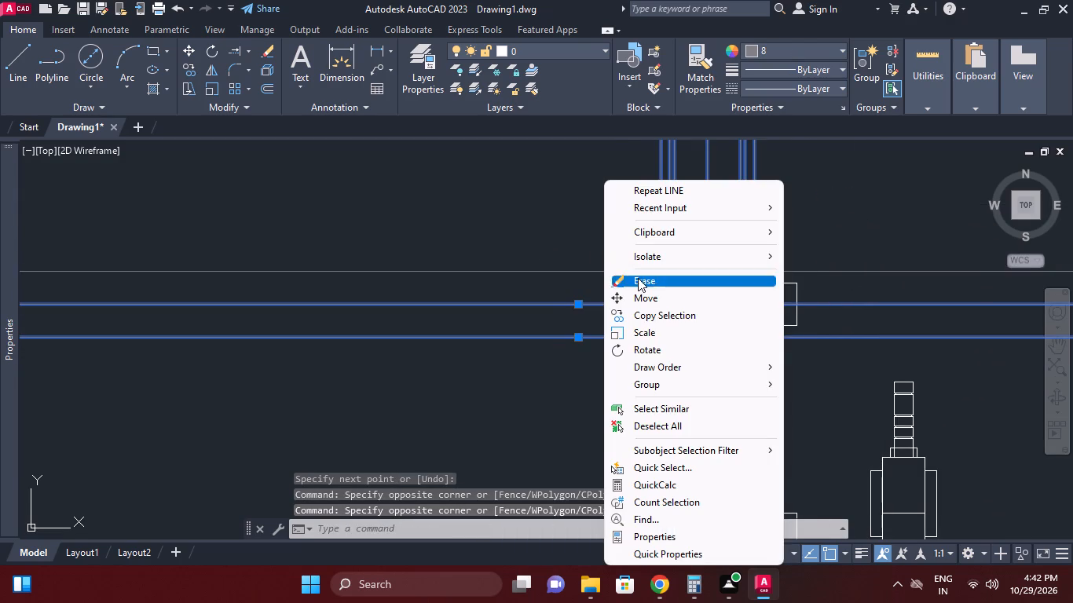
click(638, 278)
click(569, 277)
click(548, 241)
right_click(547, 240)
click(586, 255)
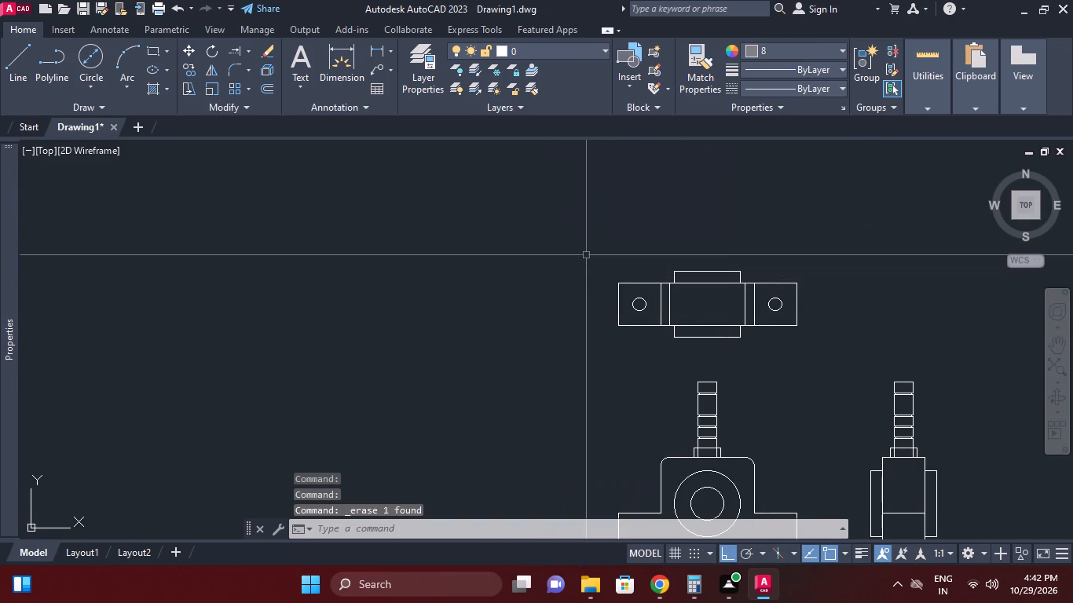
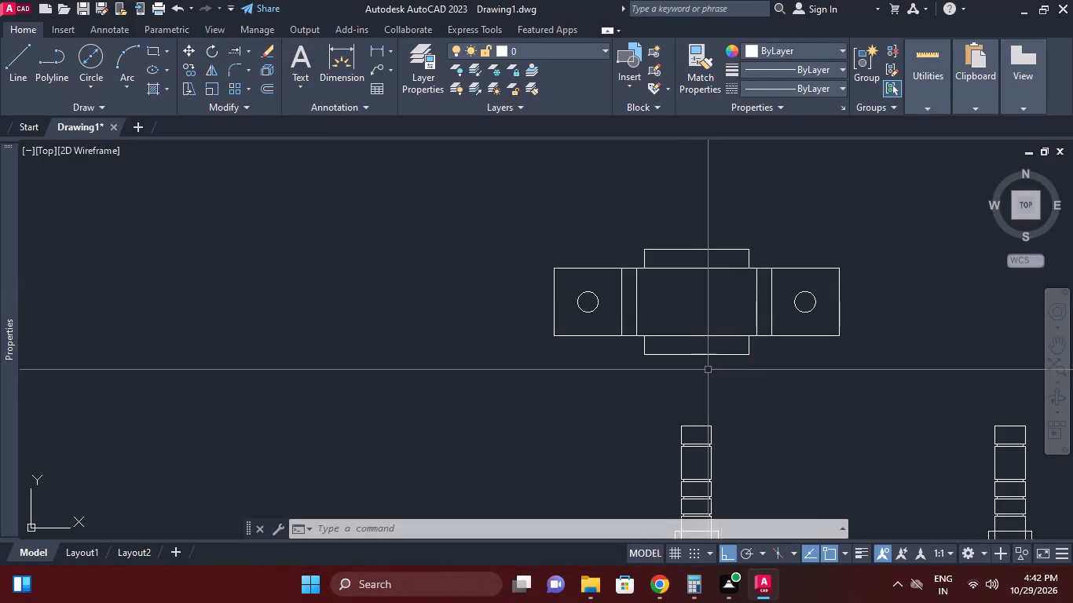
Draw horizontal and vertical centre lines across the top view's middle section, joining the midpoints of its opposite edges.
middle_drag(733, 325, 730, 337)
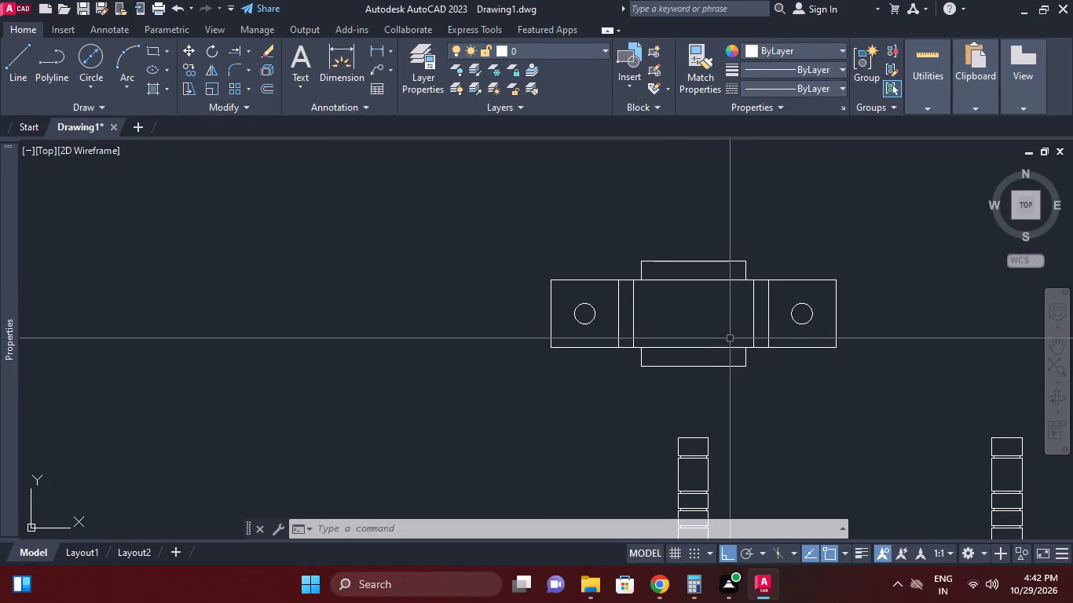
key(c)
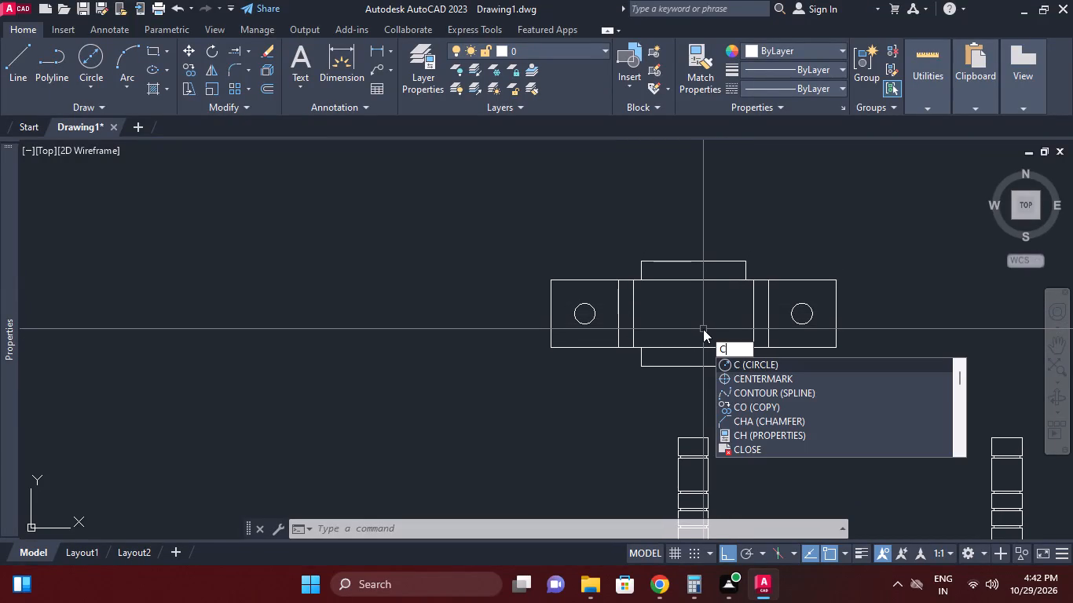
key(Escape)
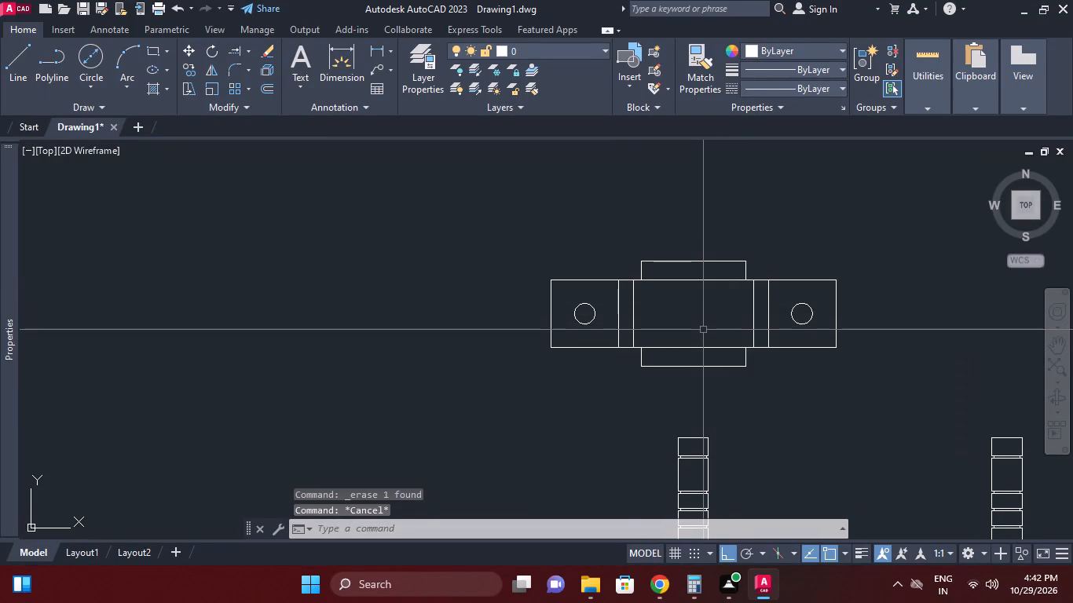
click(19, 57)
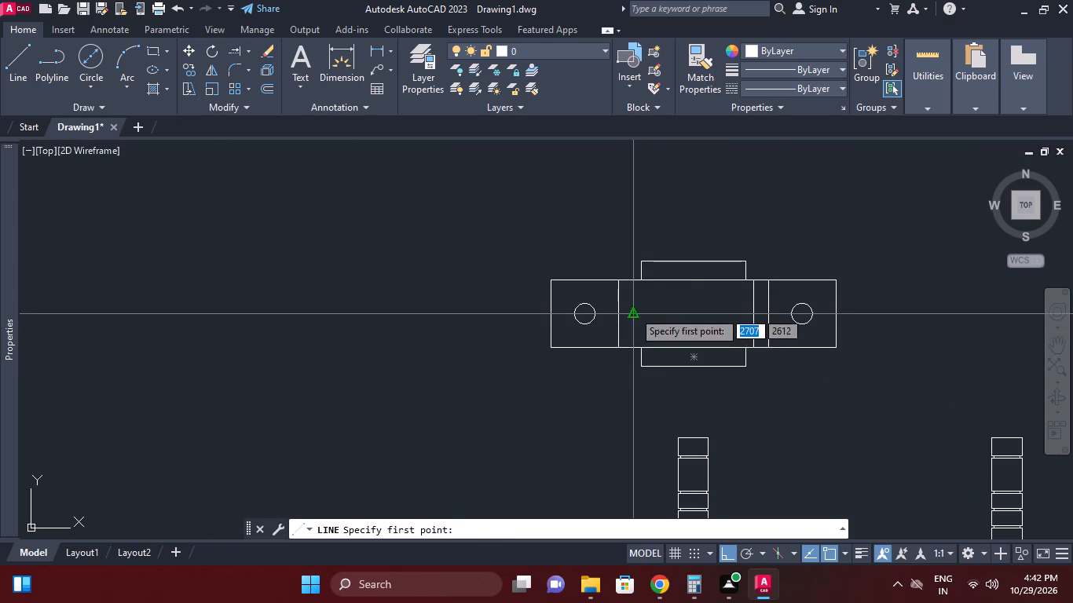
click(633, 311)
click(758, 315)
right_click(757, 312)
click(822, 320)
right_click(783, 294)
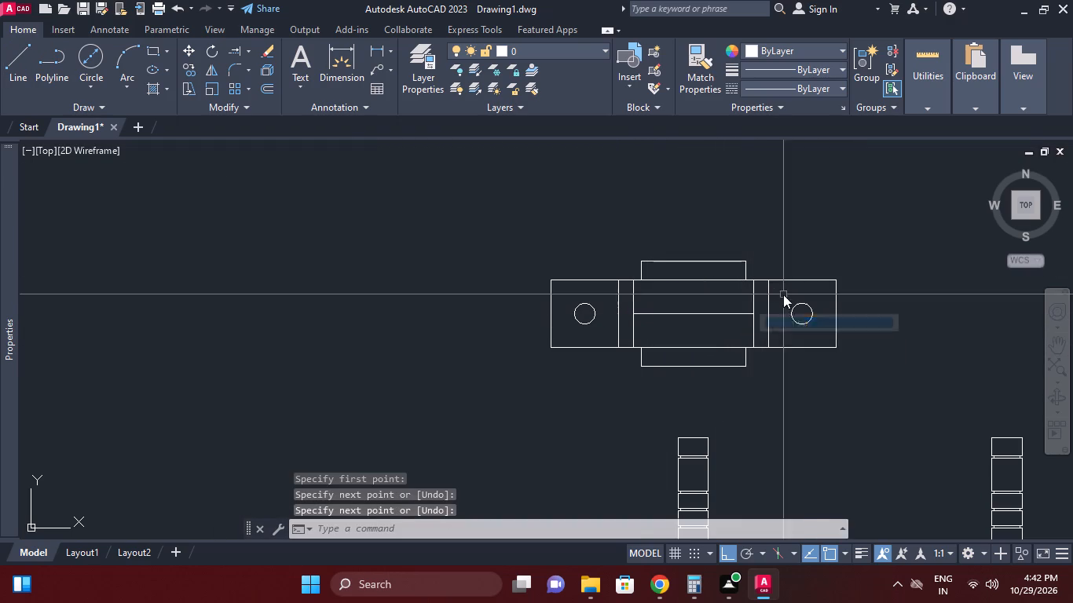
click(829, 261)
click(693, 280)
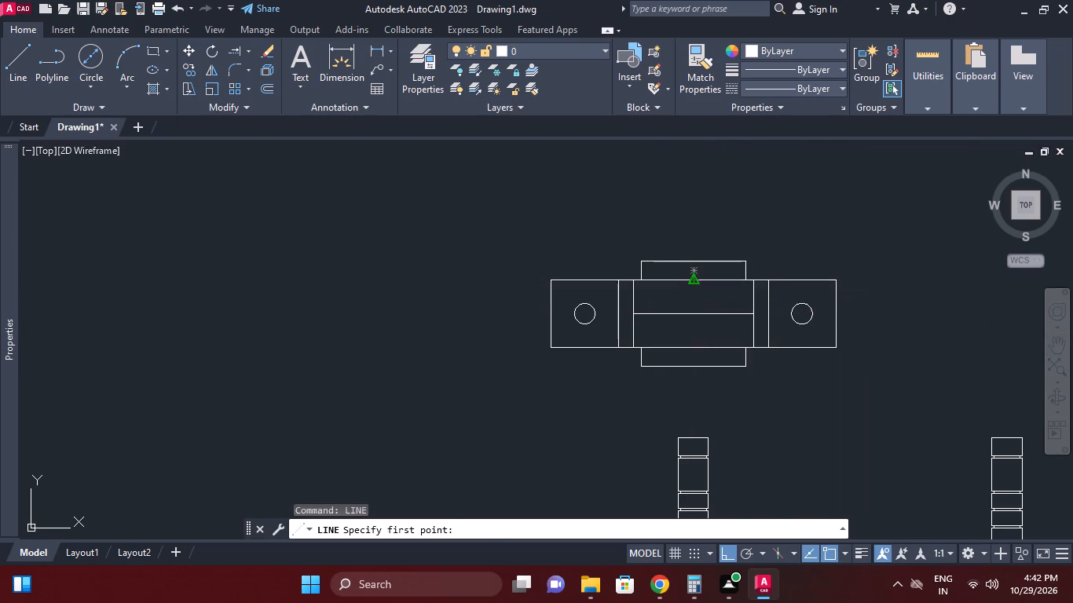
click(694, 347)
right_click(701, 323)
click(749, 338)
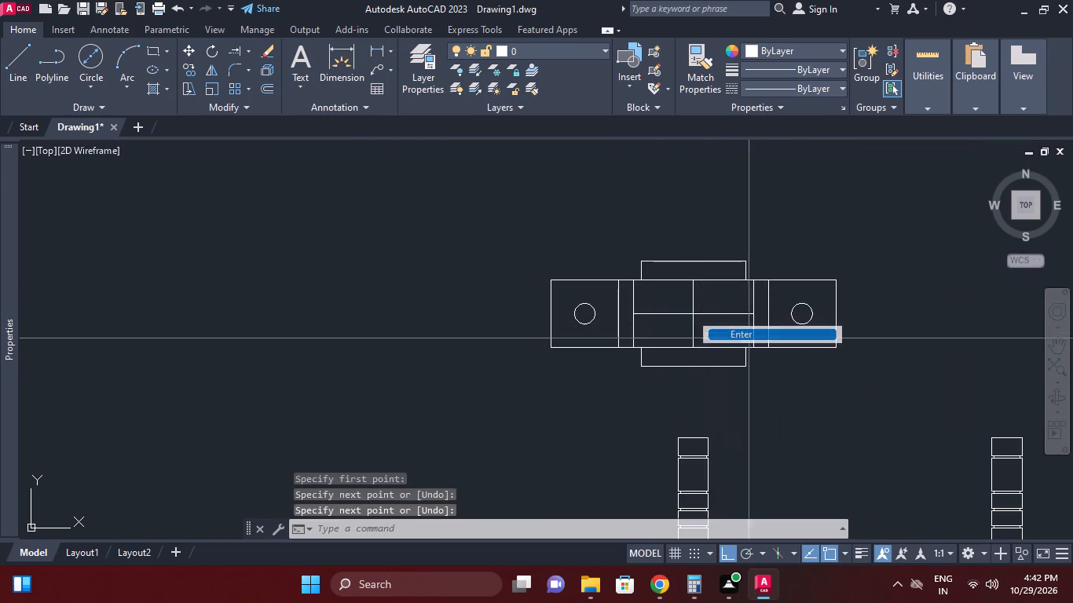
Change the colour of the two new centre lines to grey, colour 8.
click(716, 330)
click(697, 310)
click(696, 297)
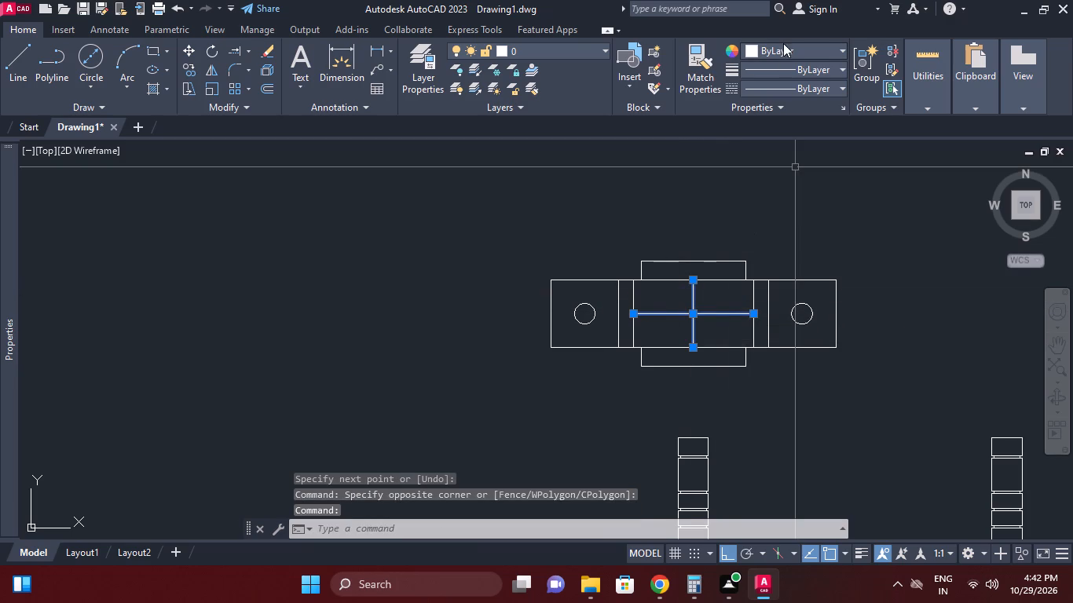
click(783, 43)
click(860, 206)
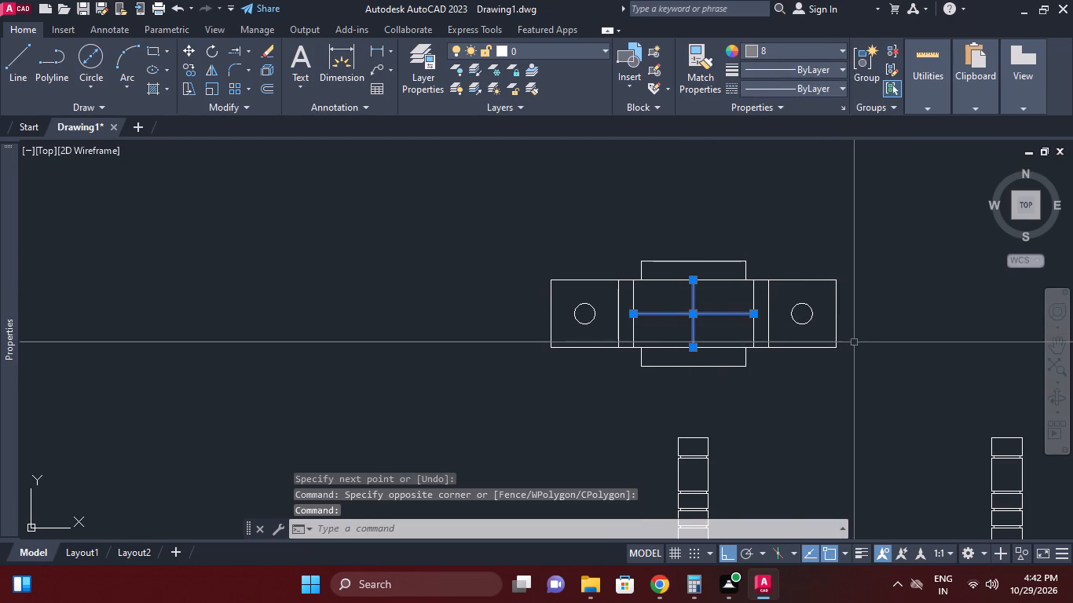
right_click(862, 344)
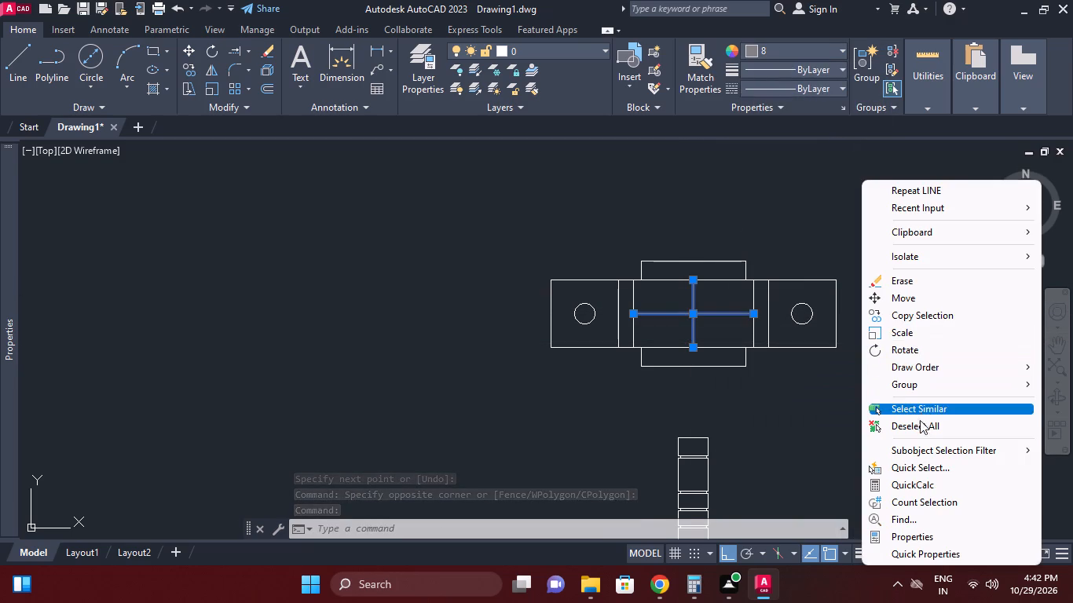
click(919, 425)
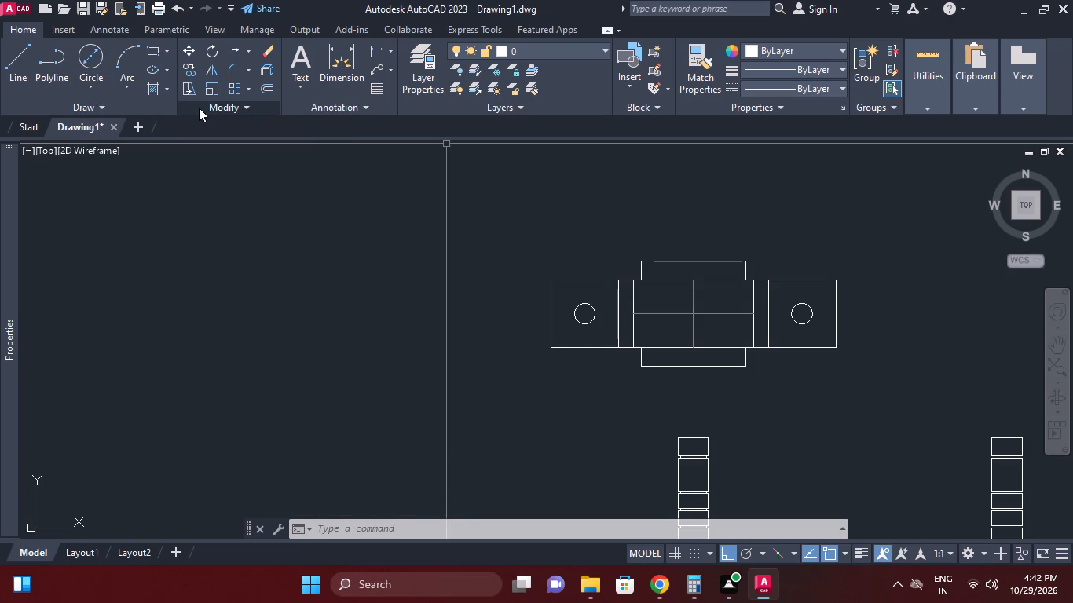
Draw two concentric circles at the centre-line intersection, one of diameter 20 and one of radius 18.
click(97, 58)
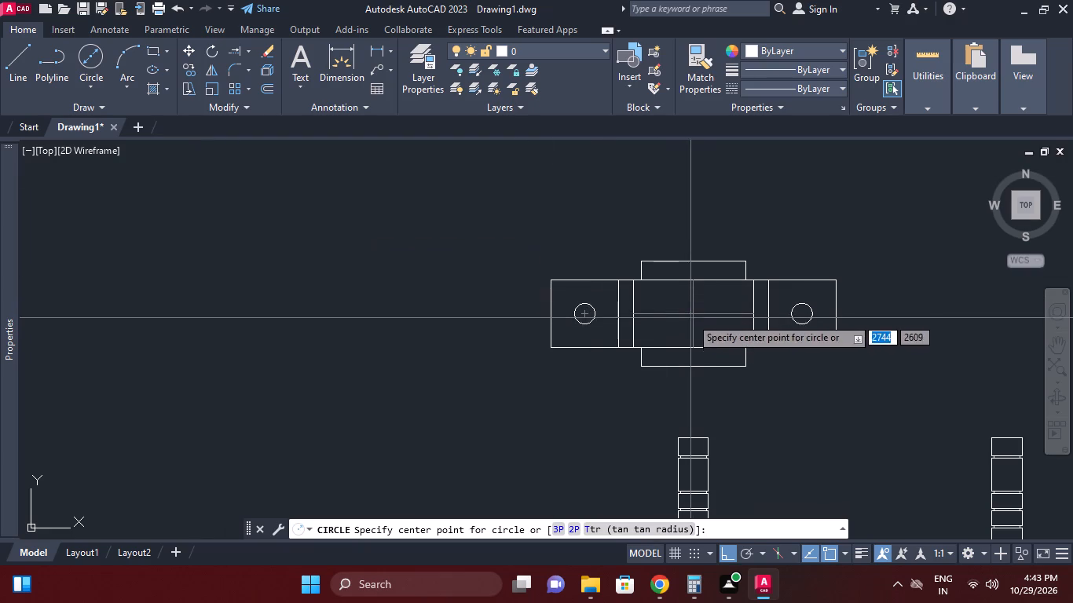
click(694, 313)
text(20)
key(Return)
key(Return)
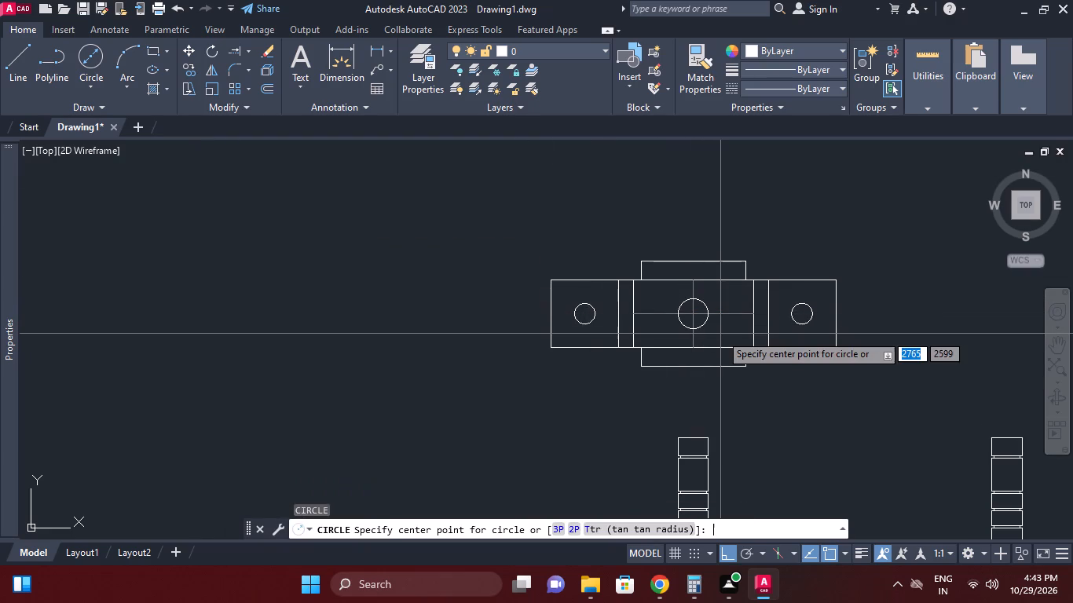
click(691, 316)
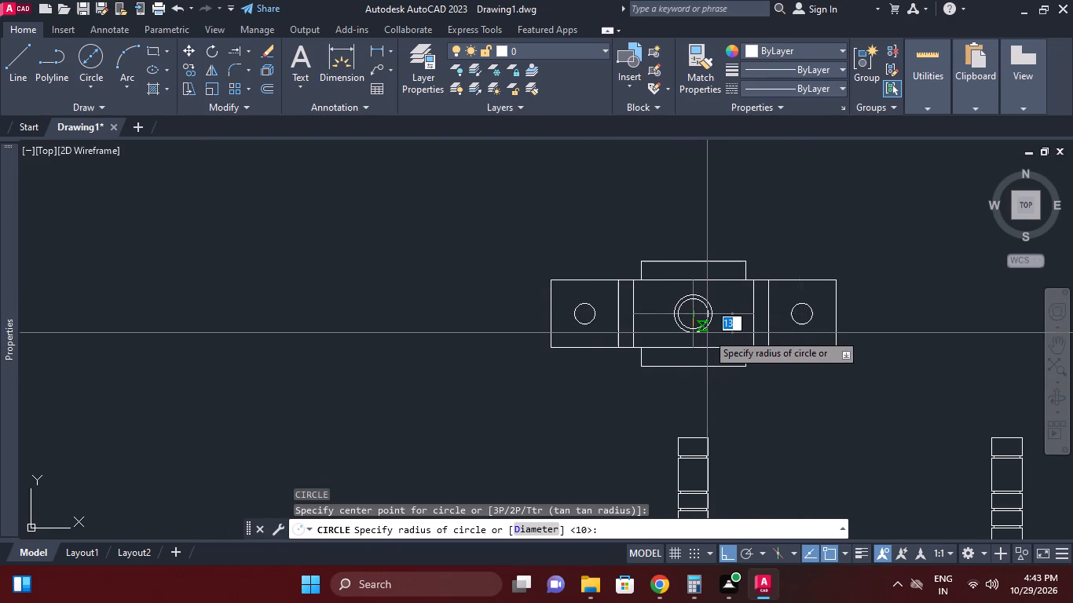
text(18)
key(Return)
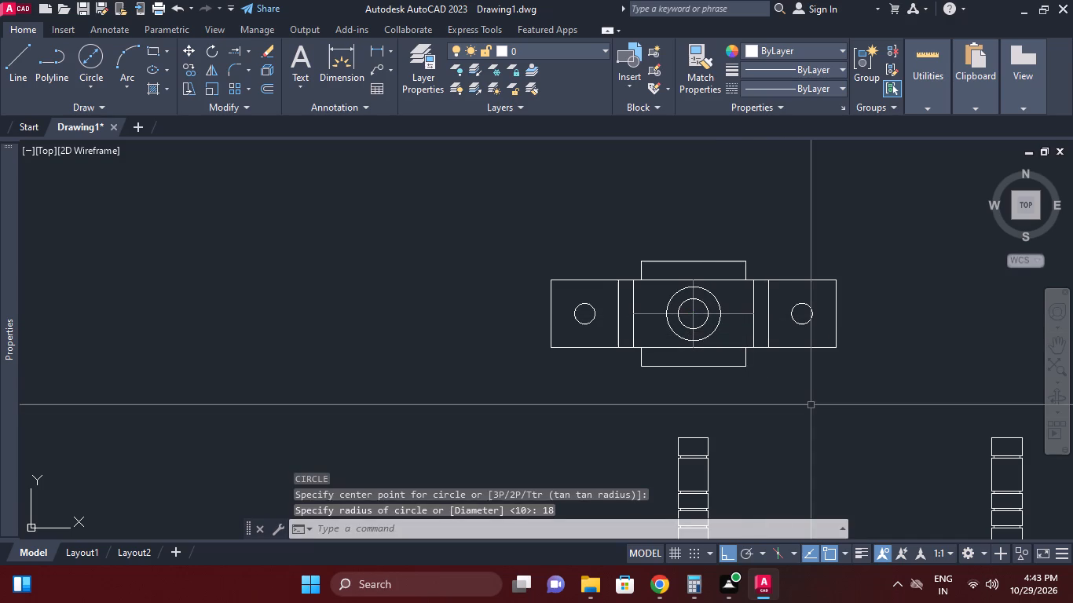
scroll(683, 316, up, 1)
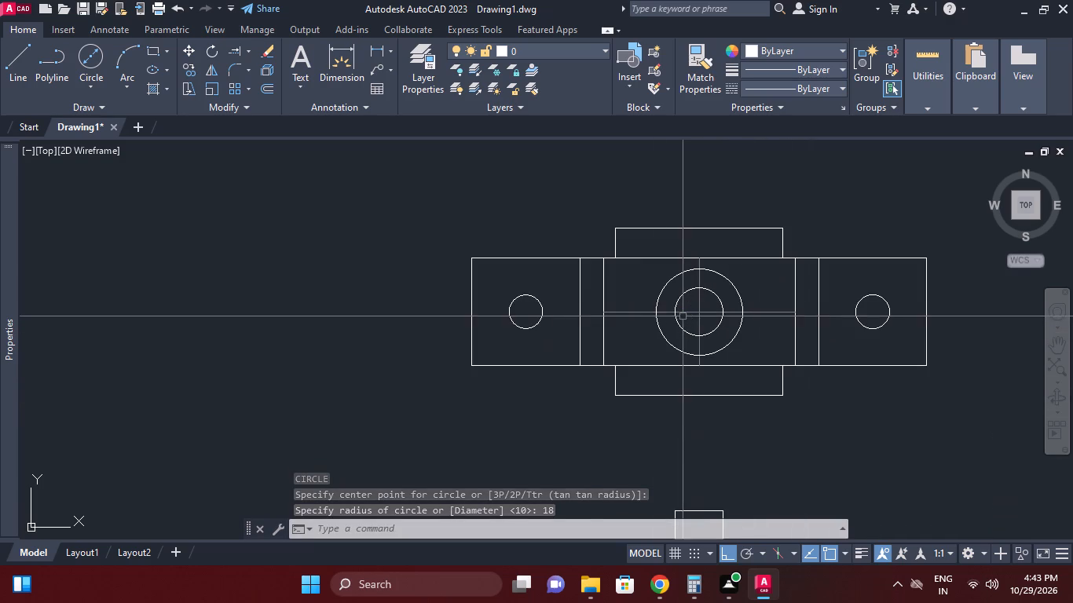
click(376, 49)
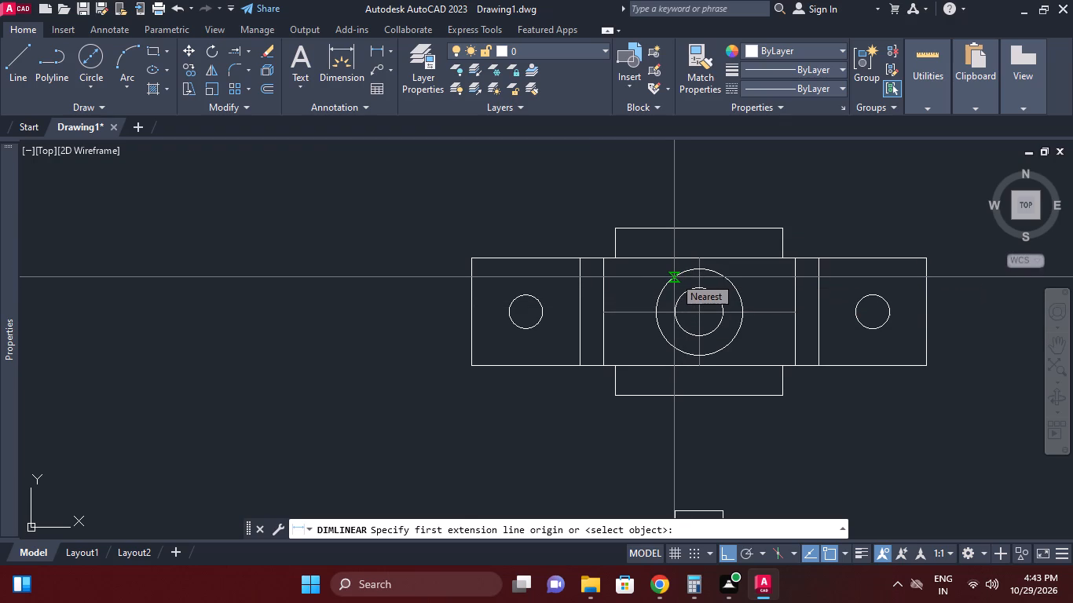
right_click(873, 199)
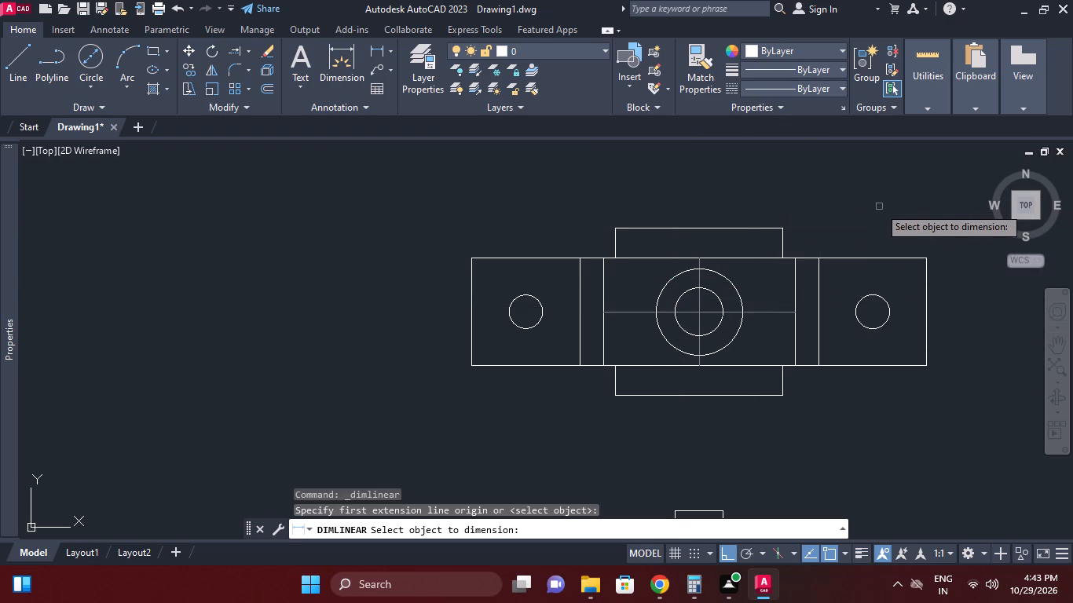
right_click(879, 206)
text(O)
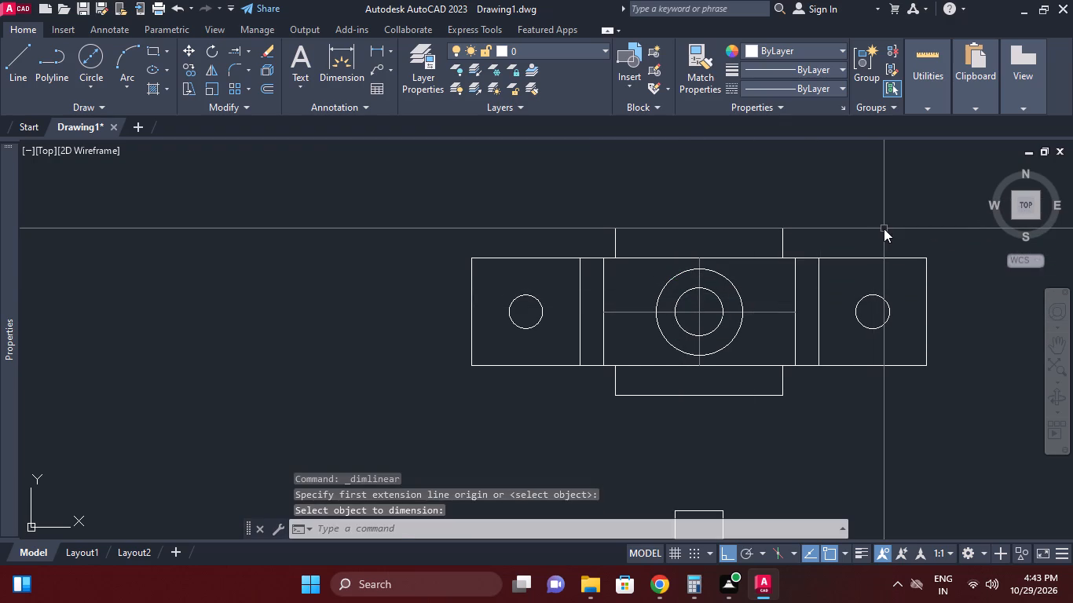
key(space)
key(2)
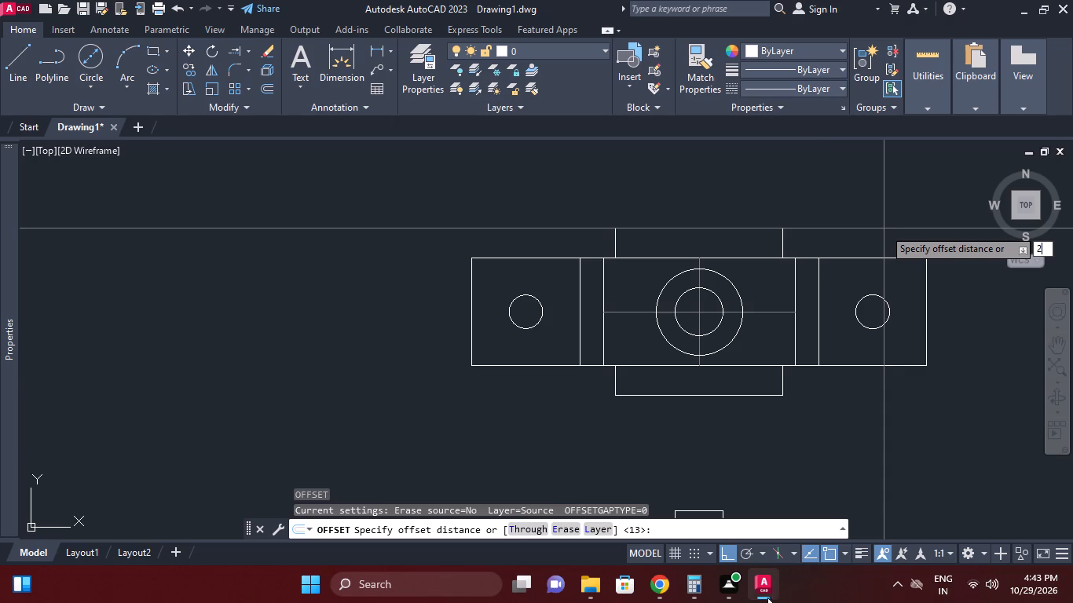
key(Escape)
Switch to Calculator and divide 28.5 by 2.
click(694, 583)
text(288.5)
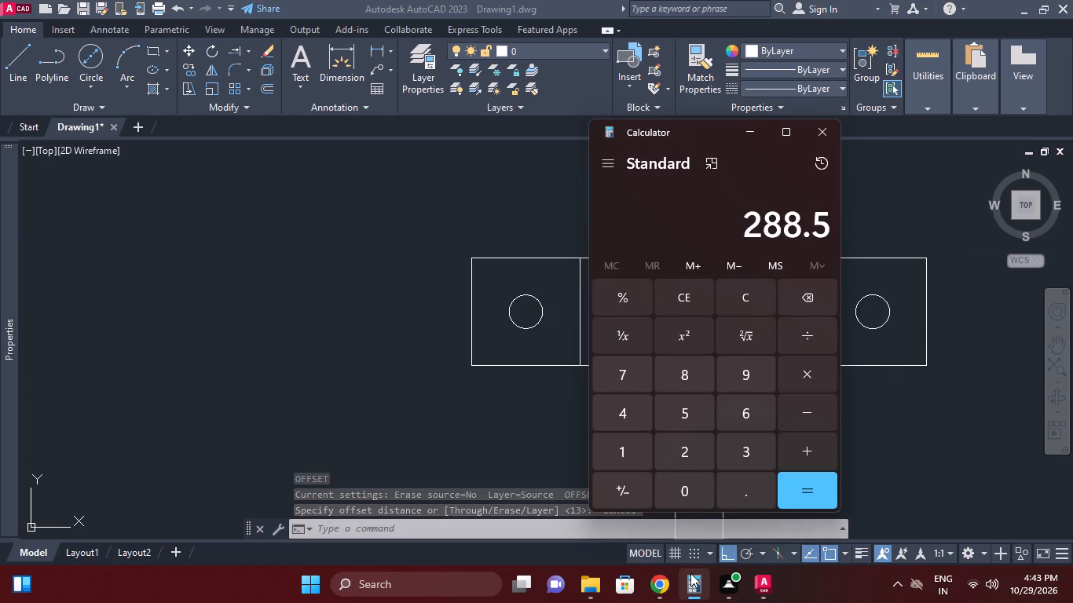
key(Escape)
text(28.5/2)
key(Return)
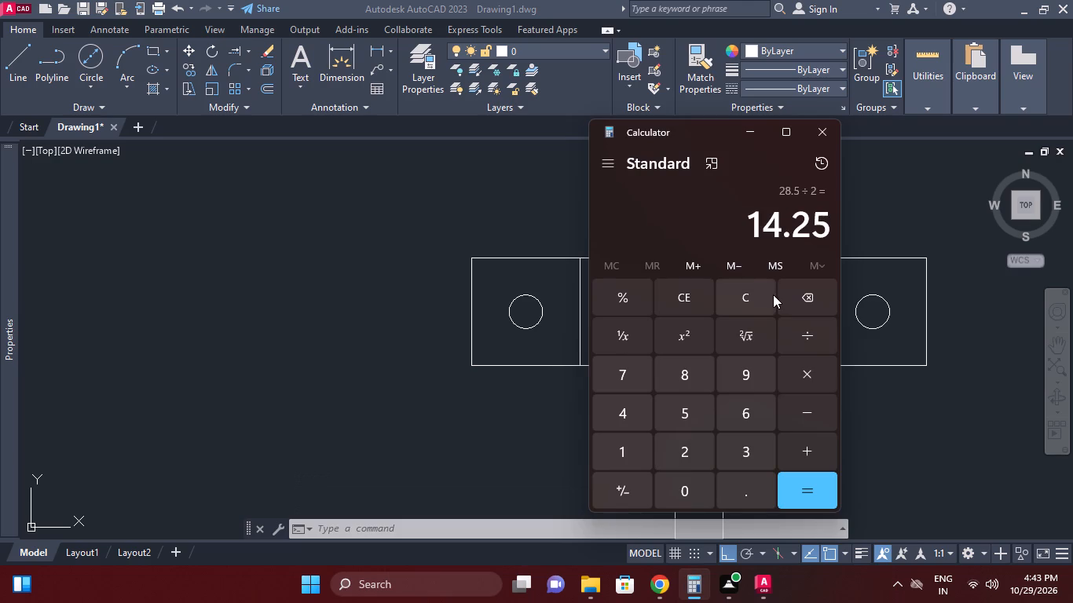
click(749, 141)
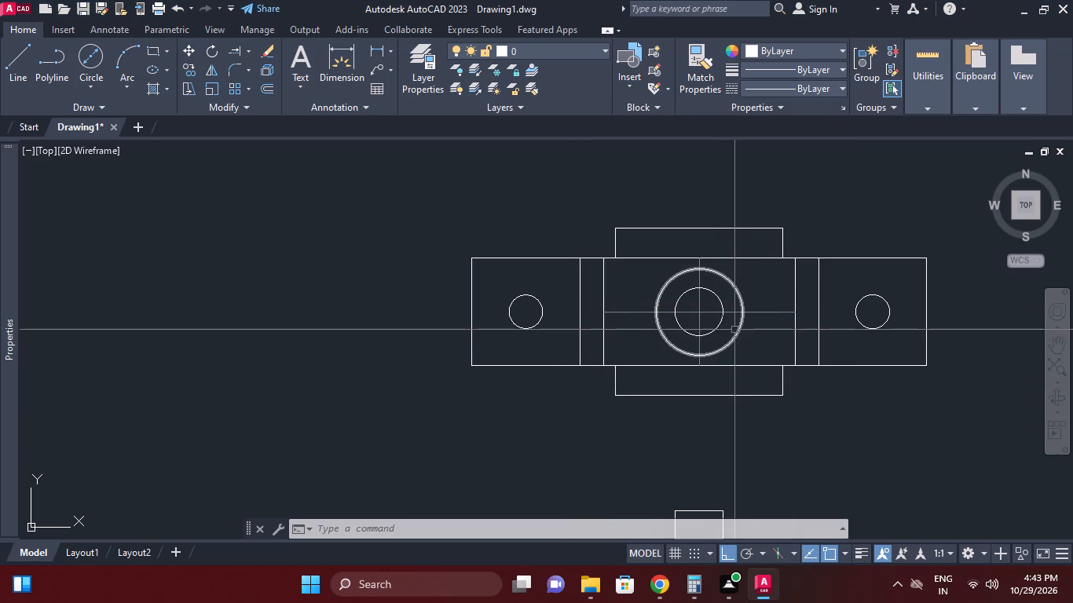
Offset the horizontal centre line by 14.25 to both sides in the top view.
key(o)
key(space)
key(1)
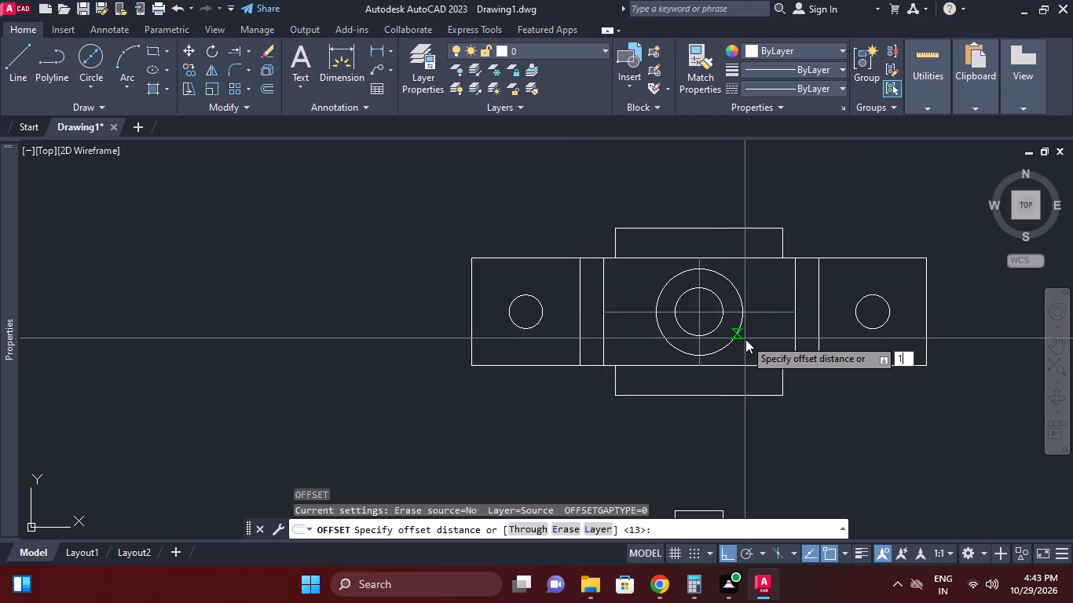
key(4)
key(period)
text(25)
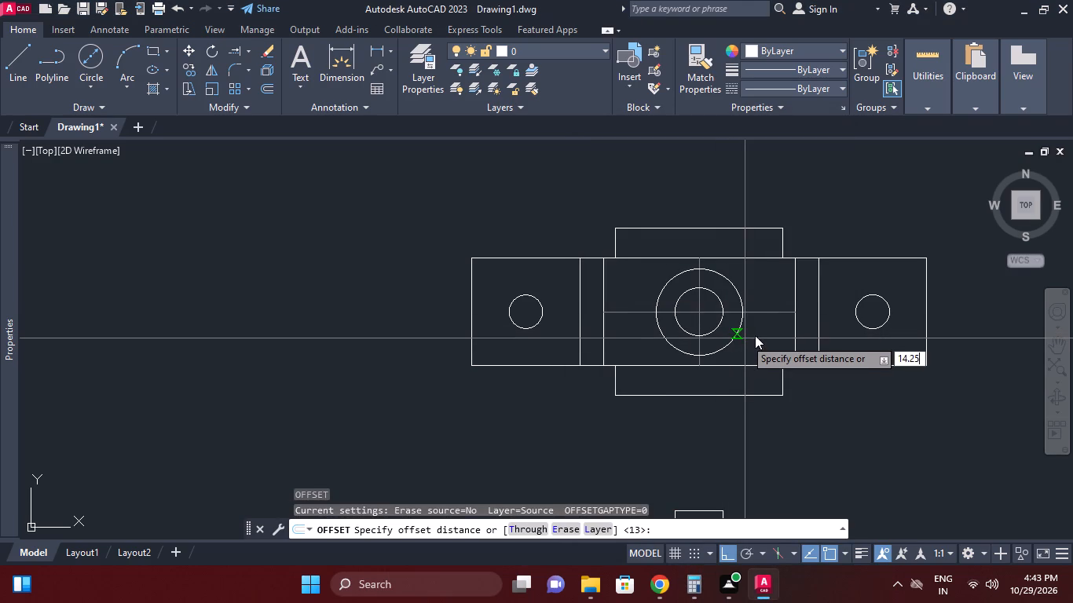
key(Return)
click(760, 309)
double_click(759, 323)
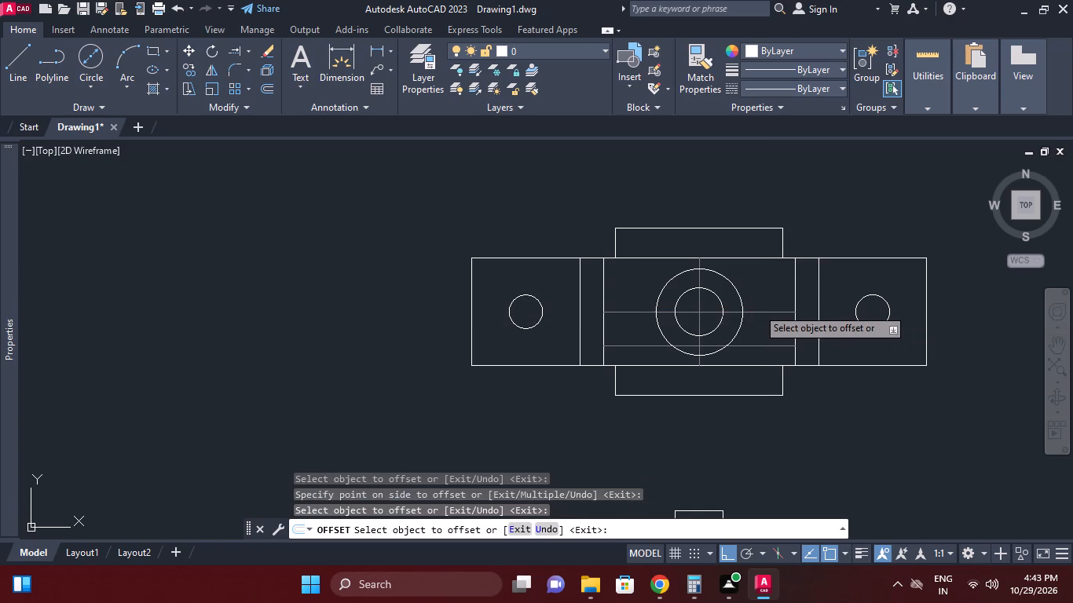
click(757, 308)
click(759, 311)
click(757, 295)
right_click(762, 282)
click(800, 290)
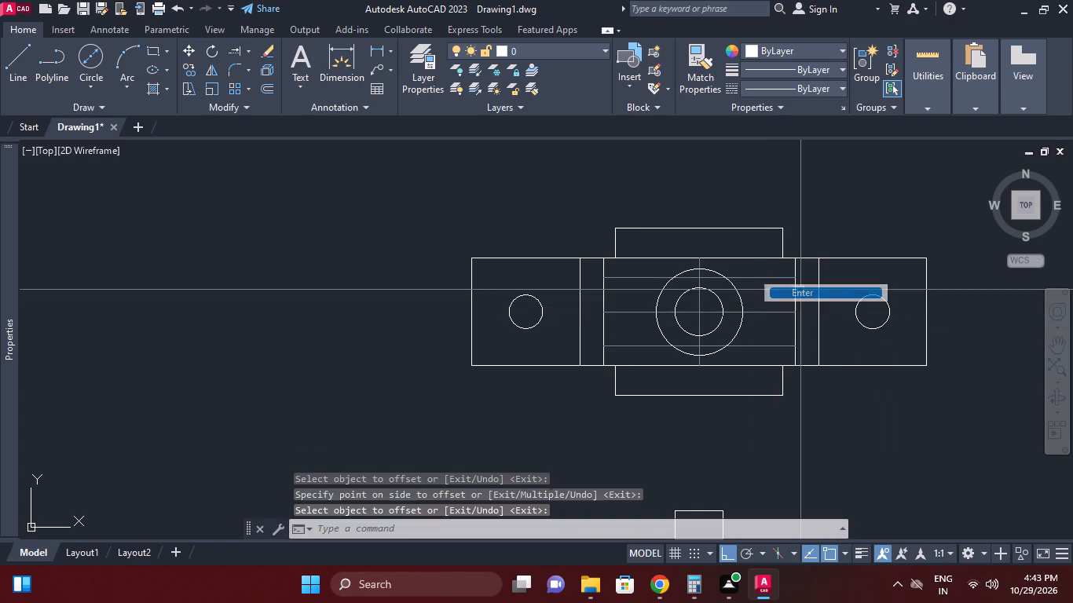
Draw two horizontal chords across the radius 18 circle along the upper and lower offset lines.
click(13, 56)
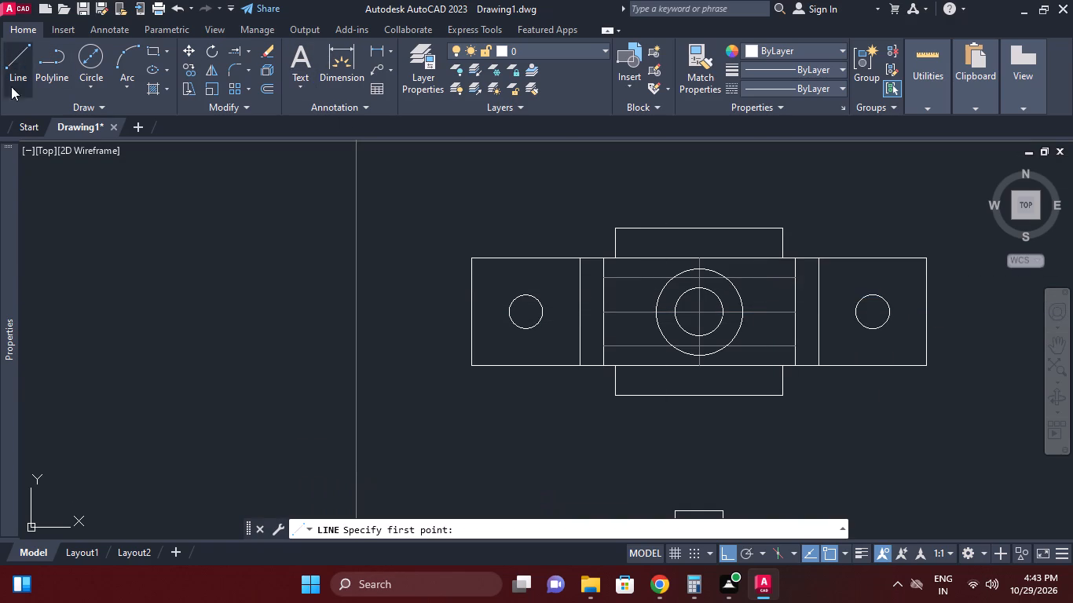
scroll(668, 276, up, 1)
click(674, 280)
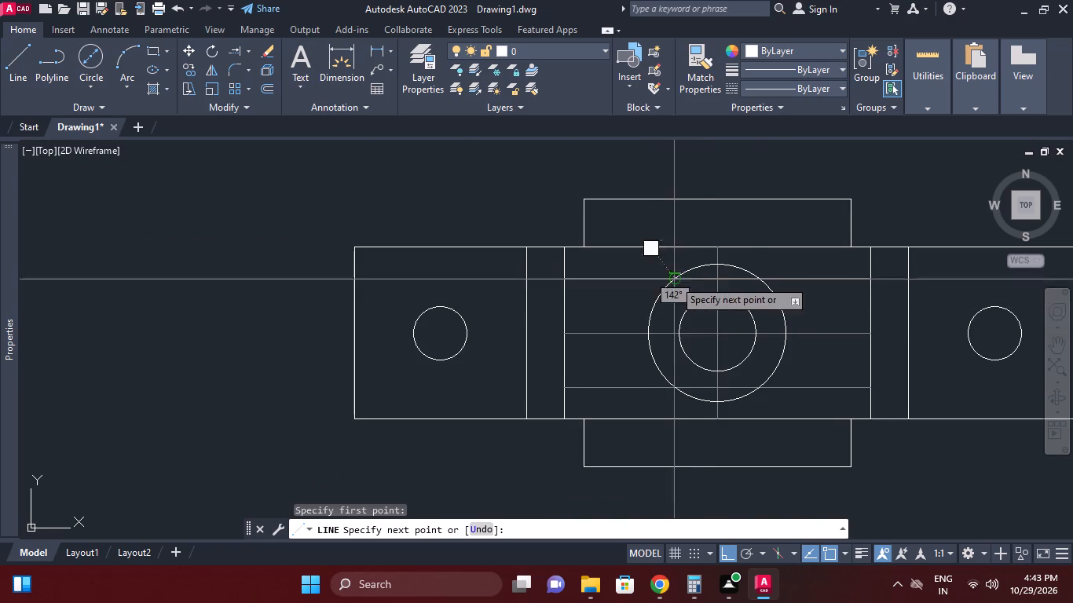
click(757, 276)
right_click(778, 262)
click(811, 272)
right_click(812, 273)
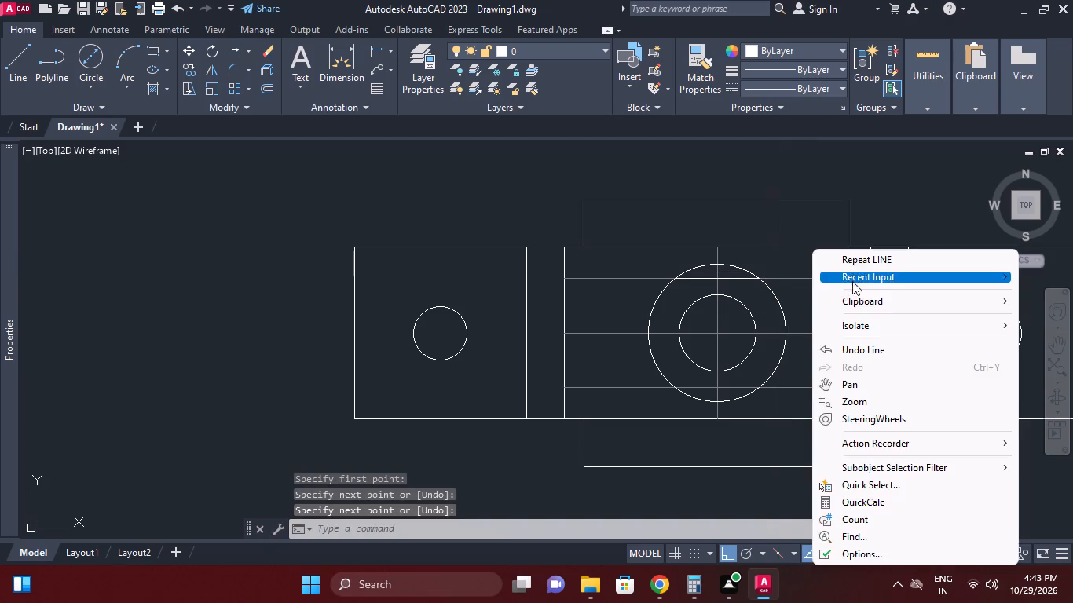
click(852, 265)
scroll(676, 398, up, 1)
click(673, 382)
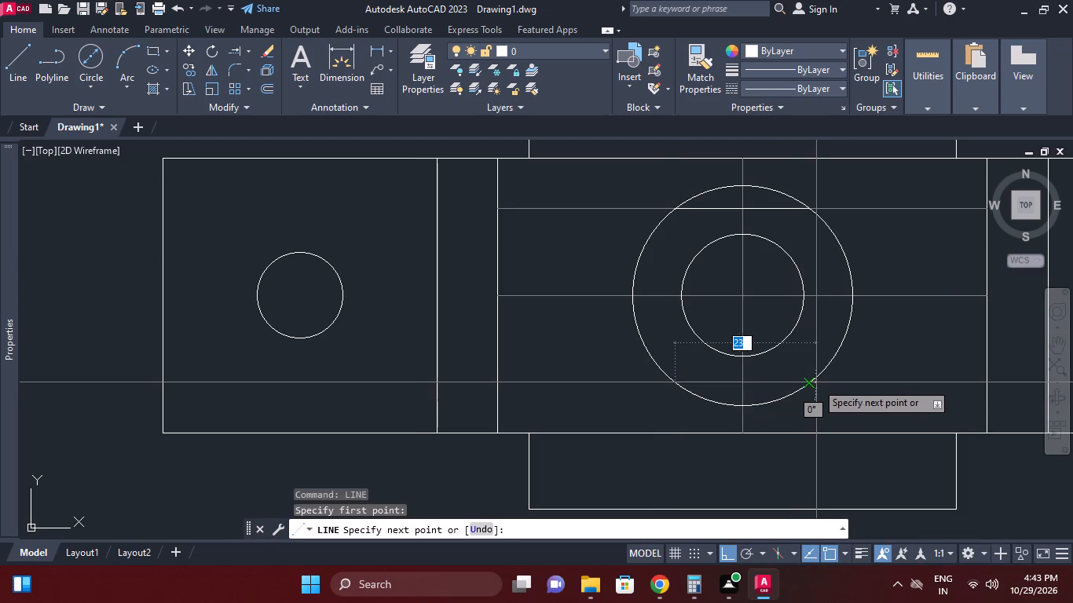
click(816, 382)
right_click(822, 374)
click(855, 373)
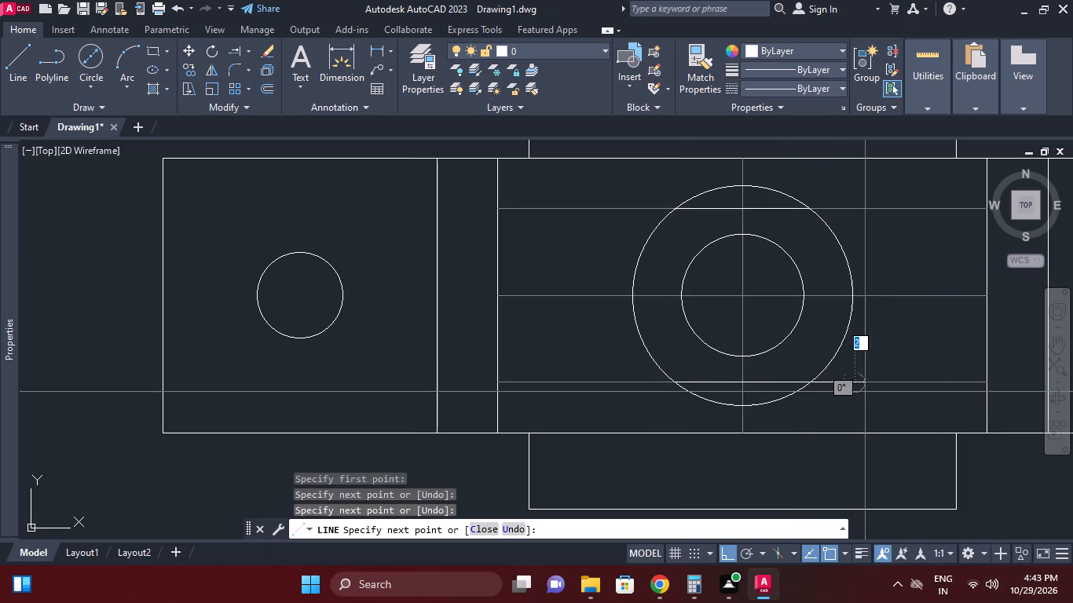
right_click(866, 358)
click(885, 378)
Erase the short stray line extending outside the large circle from the lower chord's end.
click(841, 383)
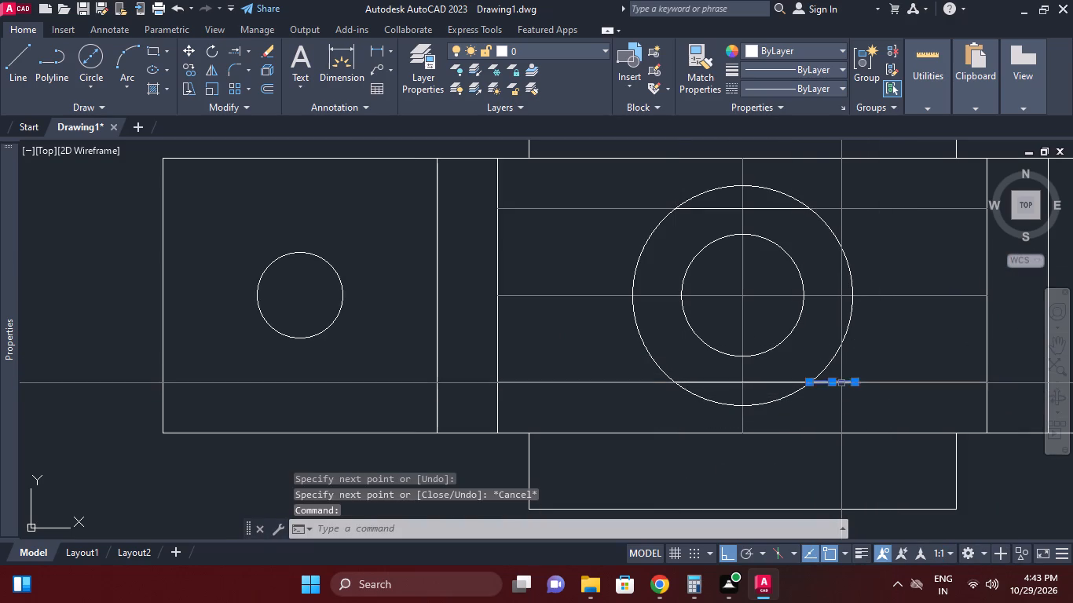
right_click(875, 370)
click(921, 260)
Erase the two offset construction lines above and below the horizontal centre line in the top view.
click(898, 360)
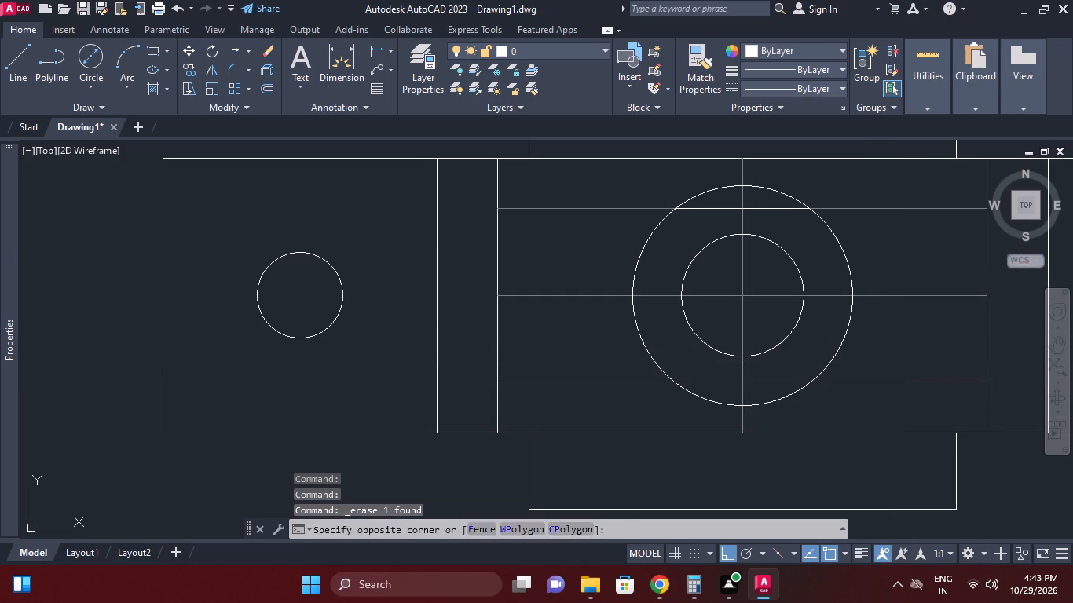
click(877, 398)
click(901, 259)
click(879, 191)
right_click(878, 190)
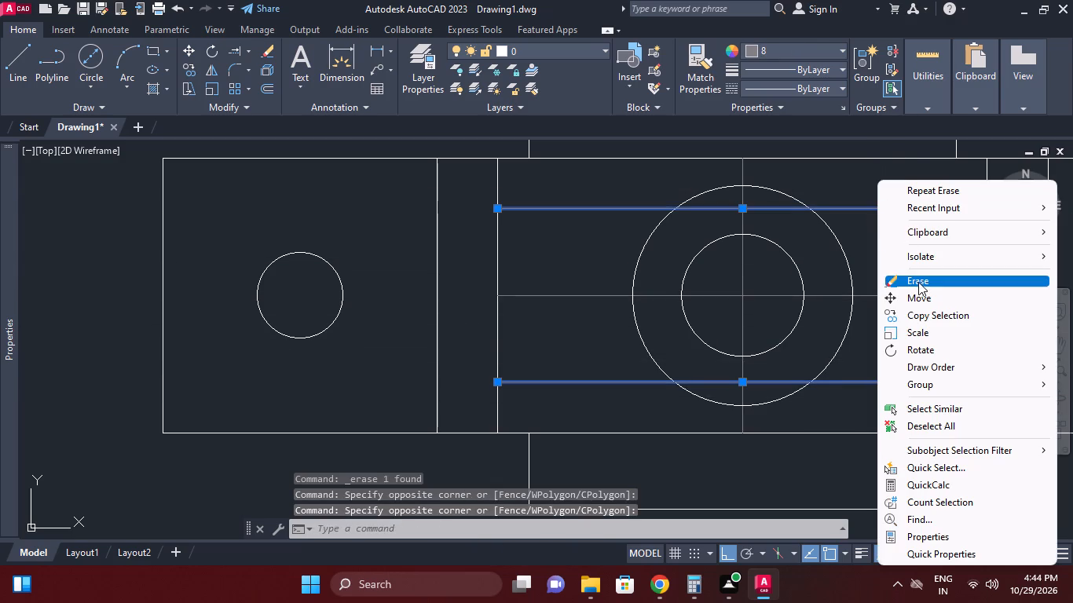
click(919, 283)
Trim the top view's outer collar circle arcs lying beyond the two chords, giving the collar flat upper and lower sides.
scroll(833, 268, down, 1)
middle_drag(833, 269, 836, 280)
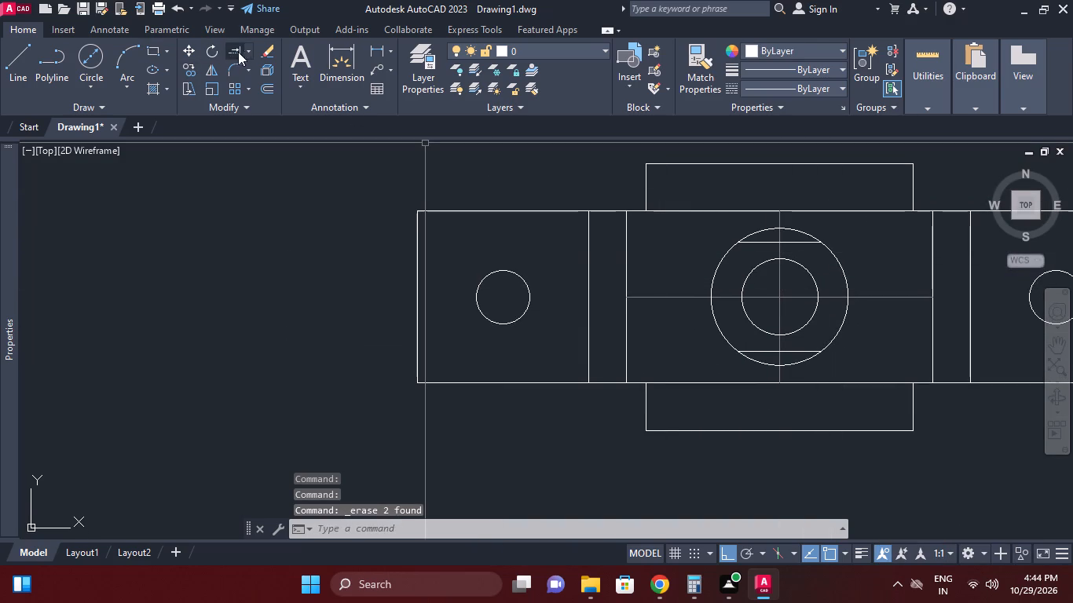
click(245, 52)
click(247, 74)
right_click(815, 230)
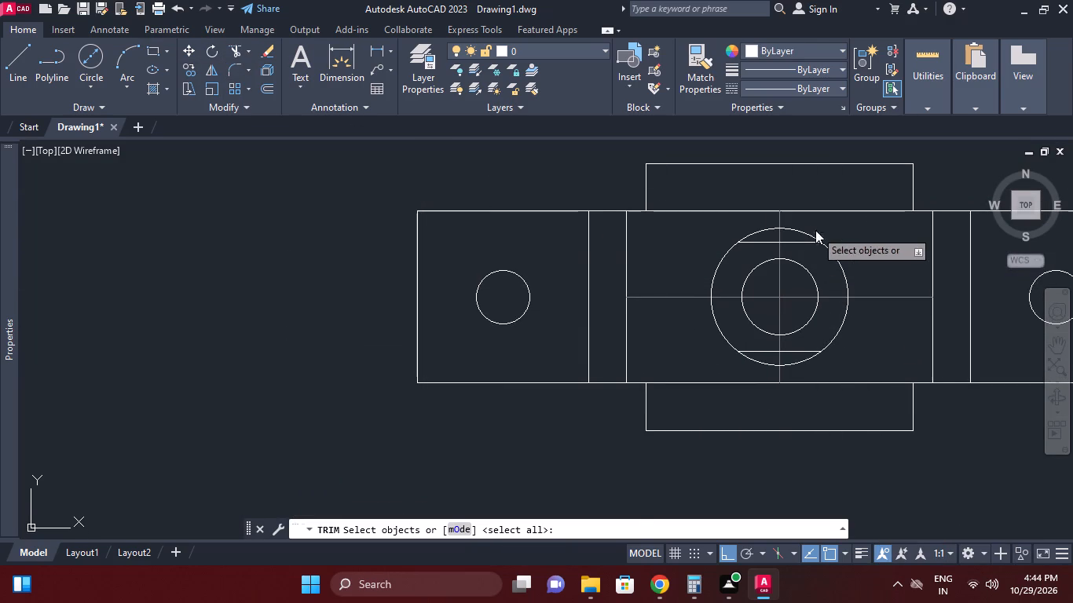
click(838, 234)
click(804, 230)
click(759, 235)
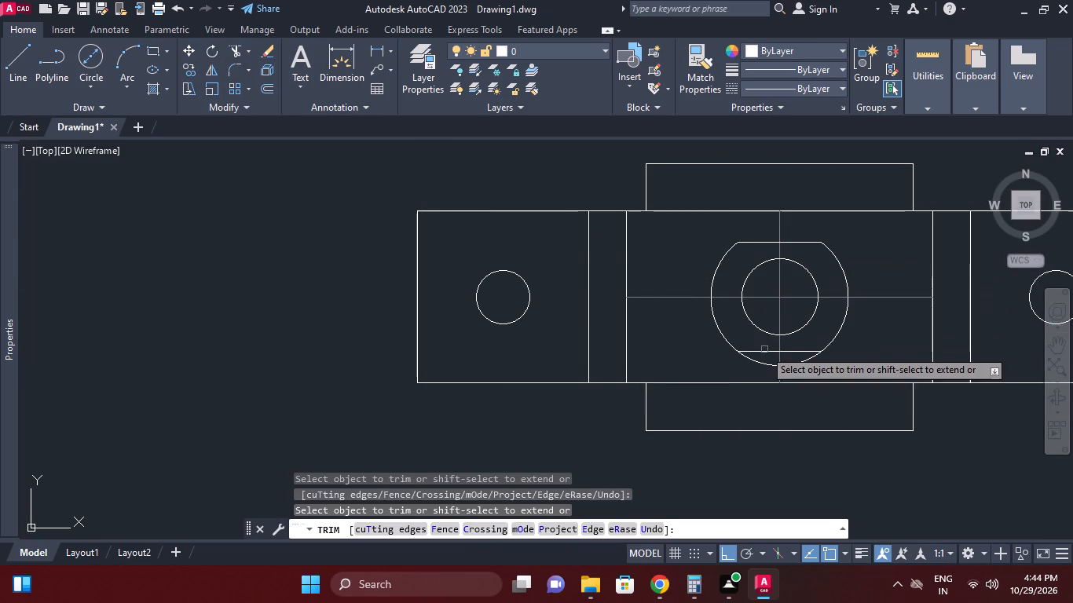
click(761, 362)
click(786, 363)
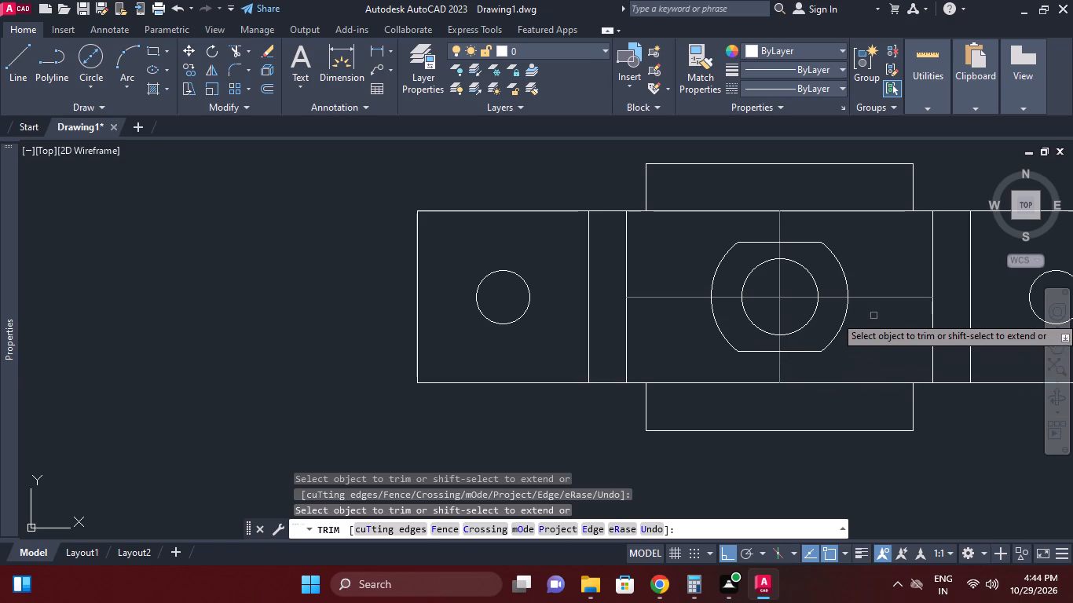
right_click(873, 337)
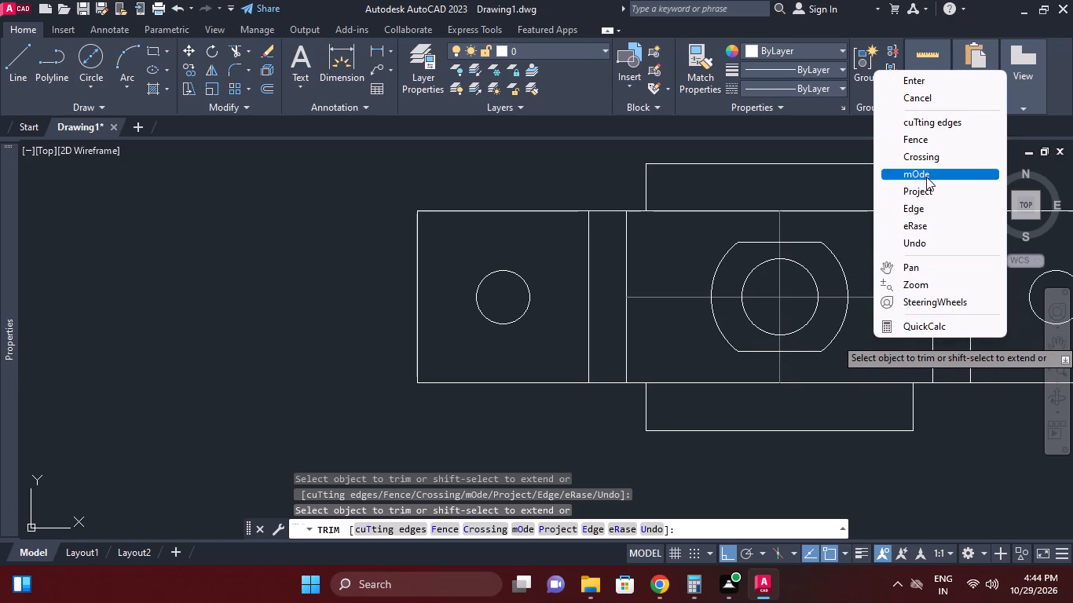
click(922, 100)
Review the top, front and side views together to check the overall layout.
scroll(885, 274, down, 2)
middle_drag(887, 274, 873, 308)
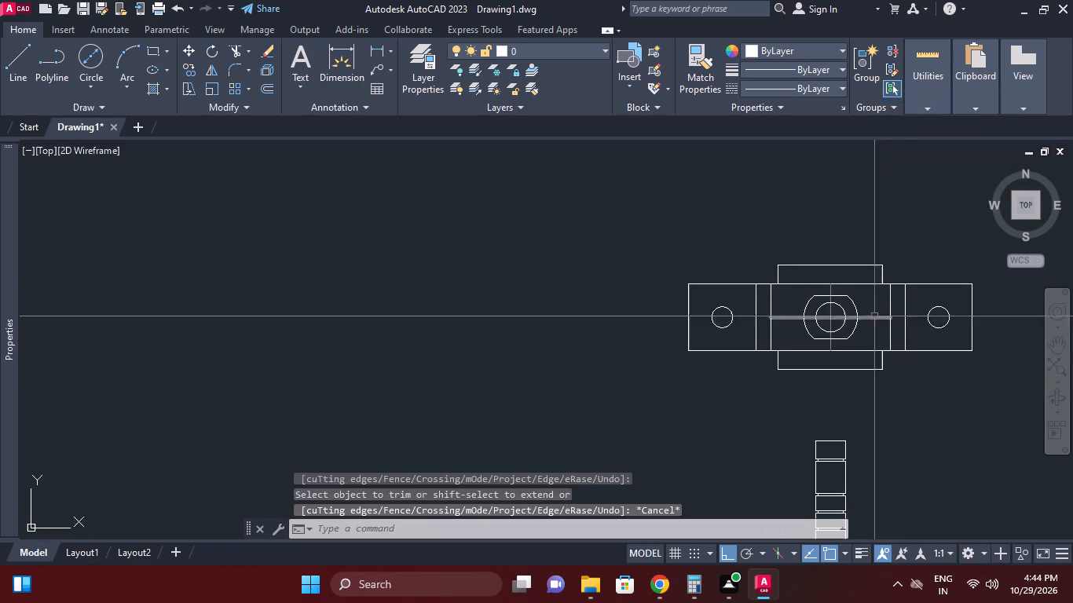
middle_drag(902, 348, 870, 365)
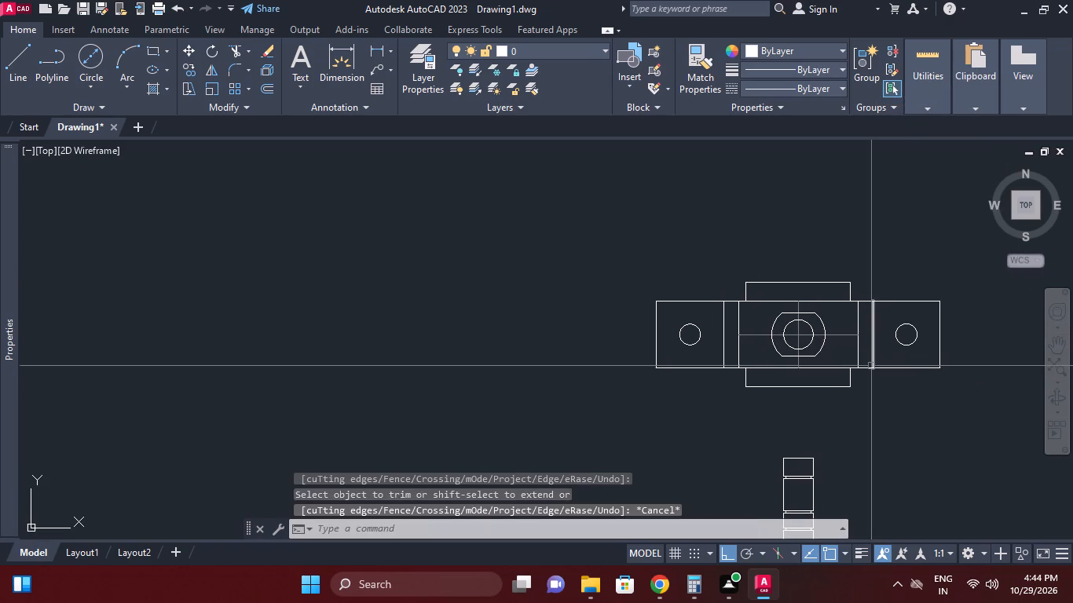
scroll(873, 367, down, 1)
middle_click(873, 367)
scroll(877, 389, down, 1)
middle_drag(876, 389, 812, 359)
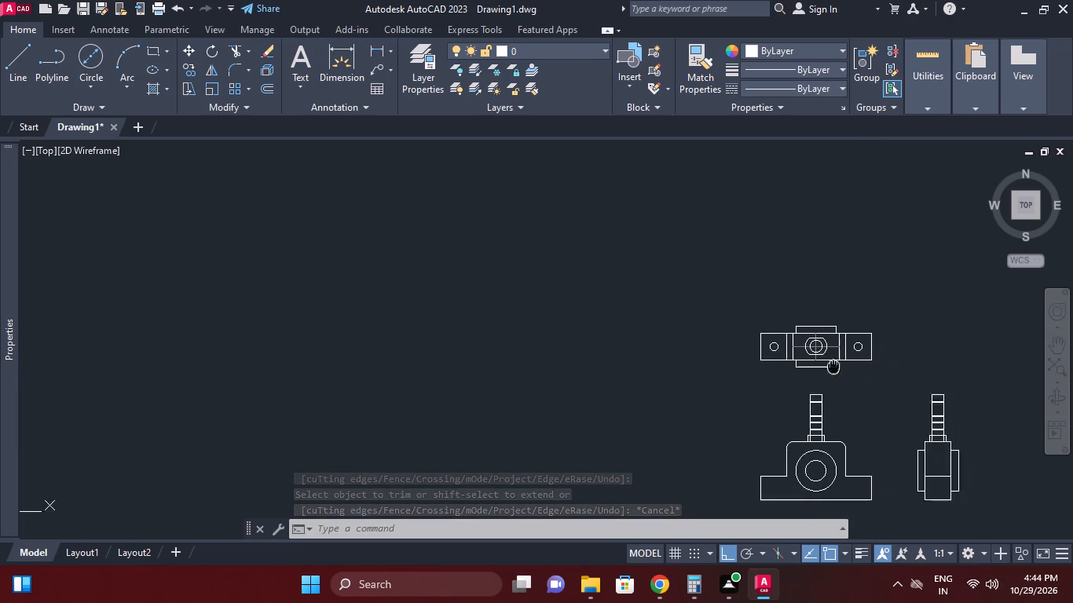
middle_drag(812, 359, 773, 347)
click(608, 267)
click(514, 229)
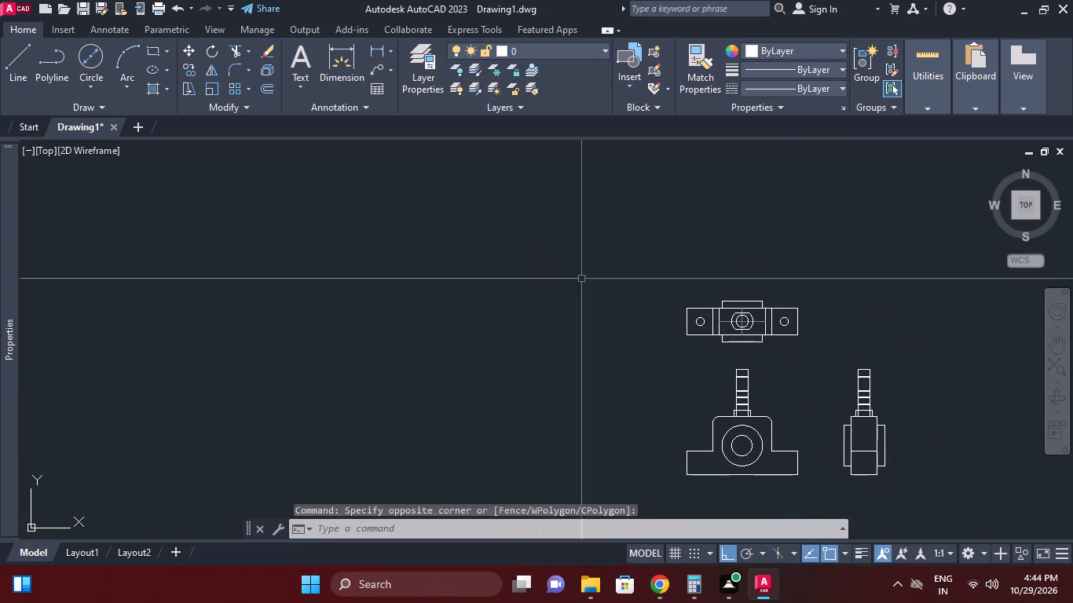
middle_drag(741, 427, 749, 363)
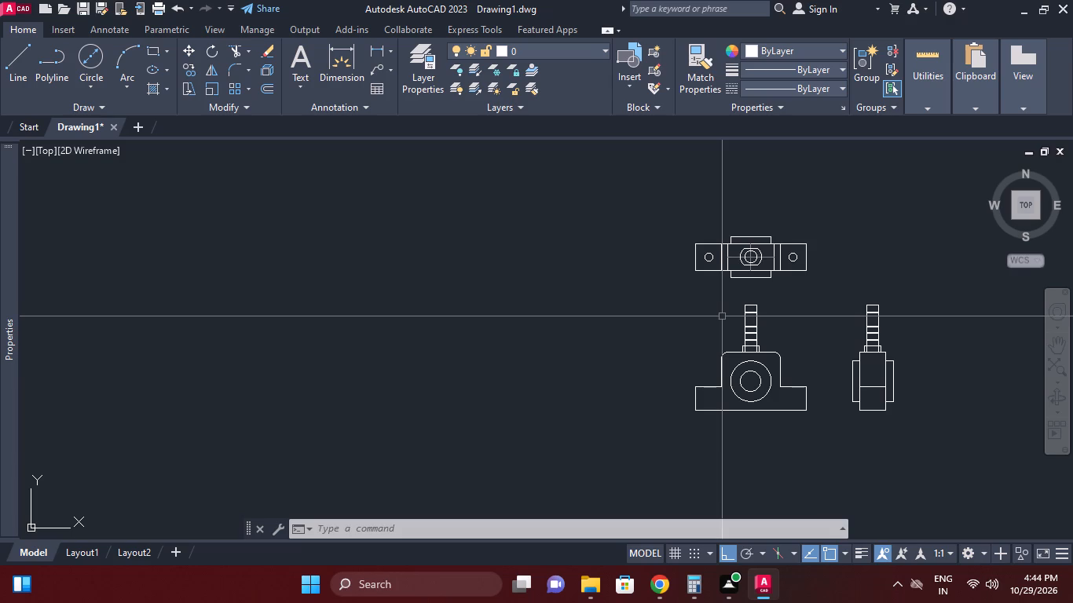
Add a linear dimension for the overall base width of the front view, placed below the base.
scroll(760, 327, up, 1)
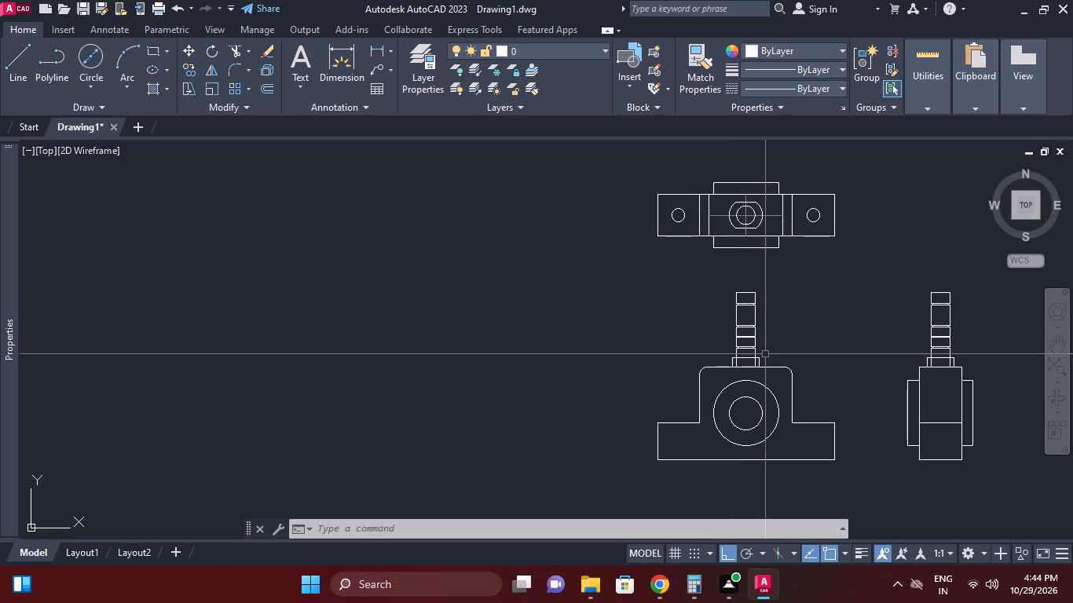
click(375, 55)
middle_drag(664, 384, 553, 287)
scroll(603, 402, up, 1)
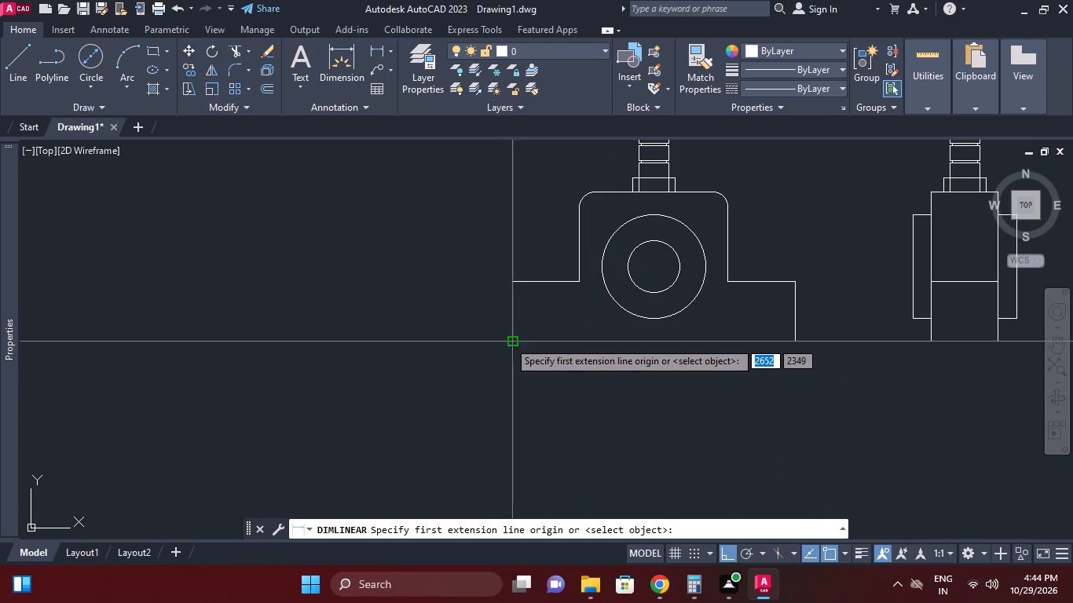
click(510, 341)
click(793, 345)
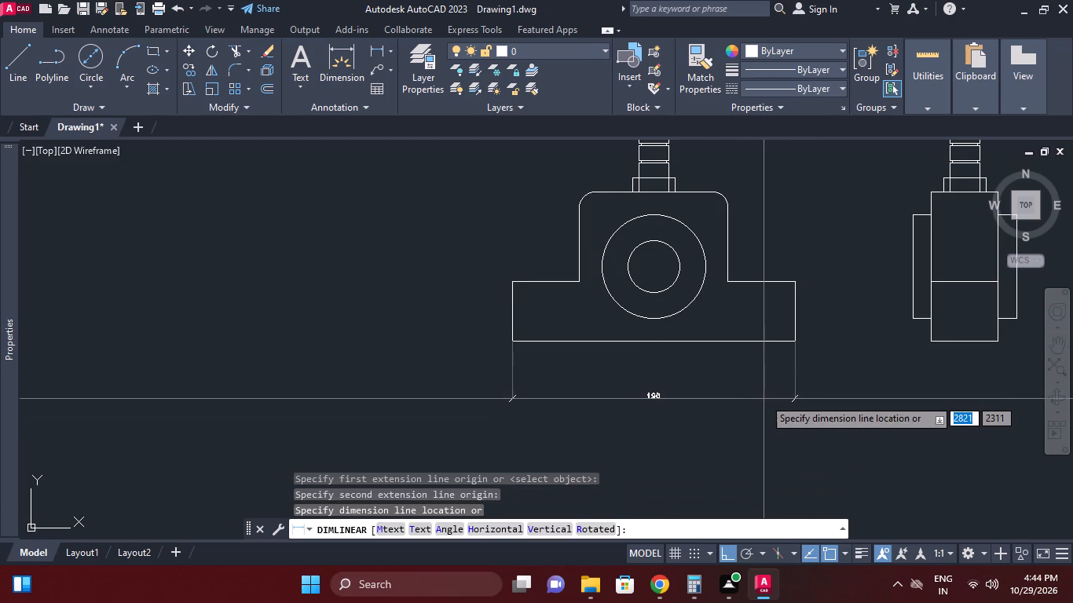
click(762, 374)
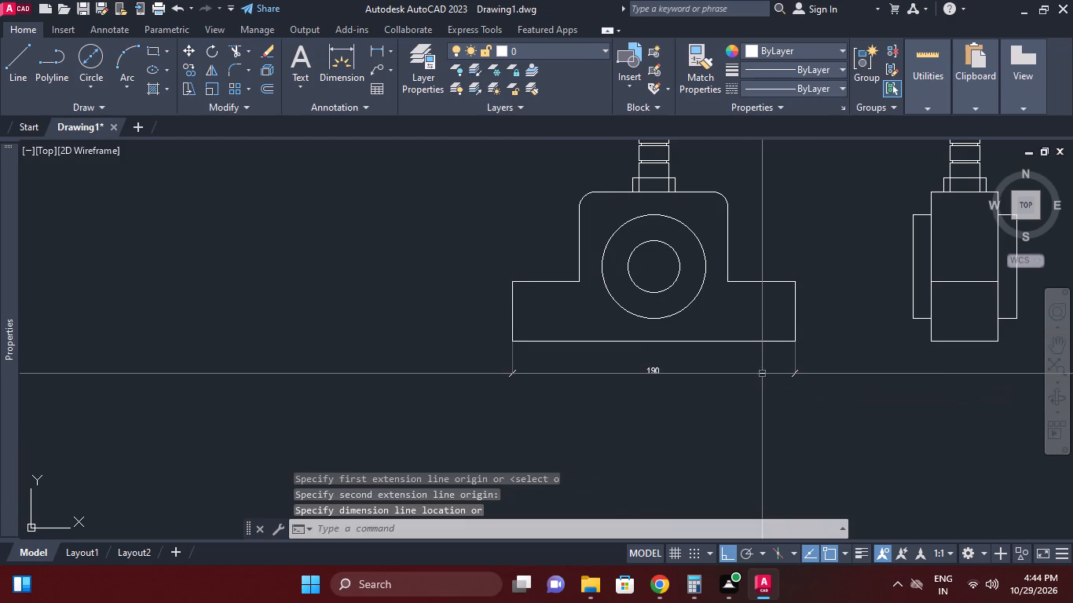
Add a vertical linear dimension for the front view's base height, placed just outside its right edge.
right_click(616, 456)
click(694, 152)
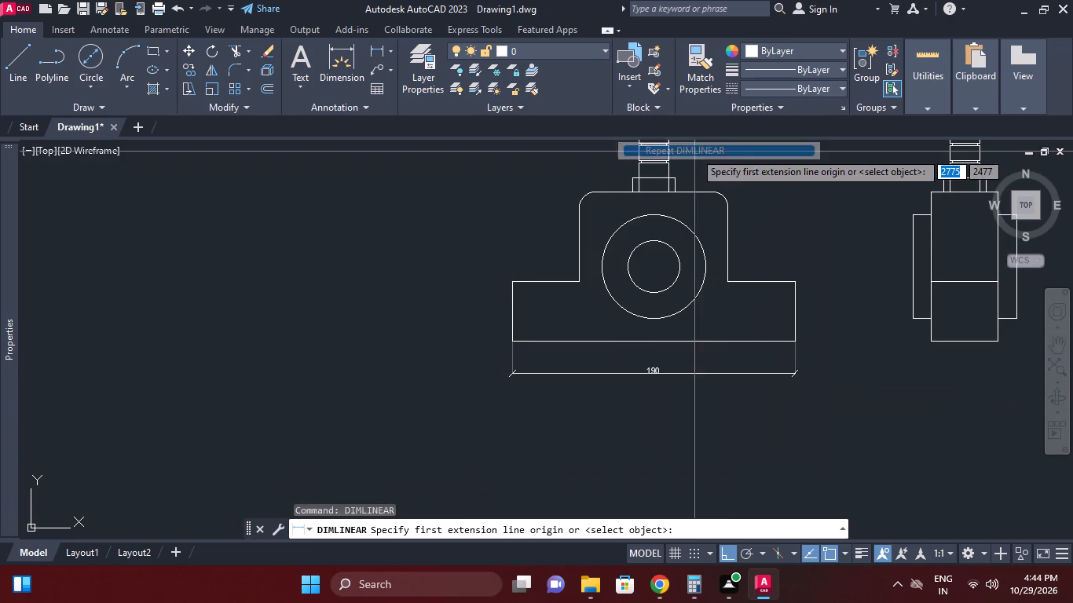
middle_drag(729, 220, 687, 279)
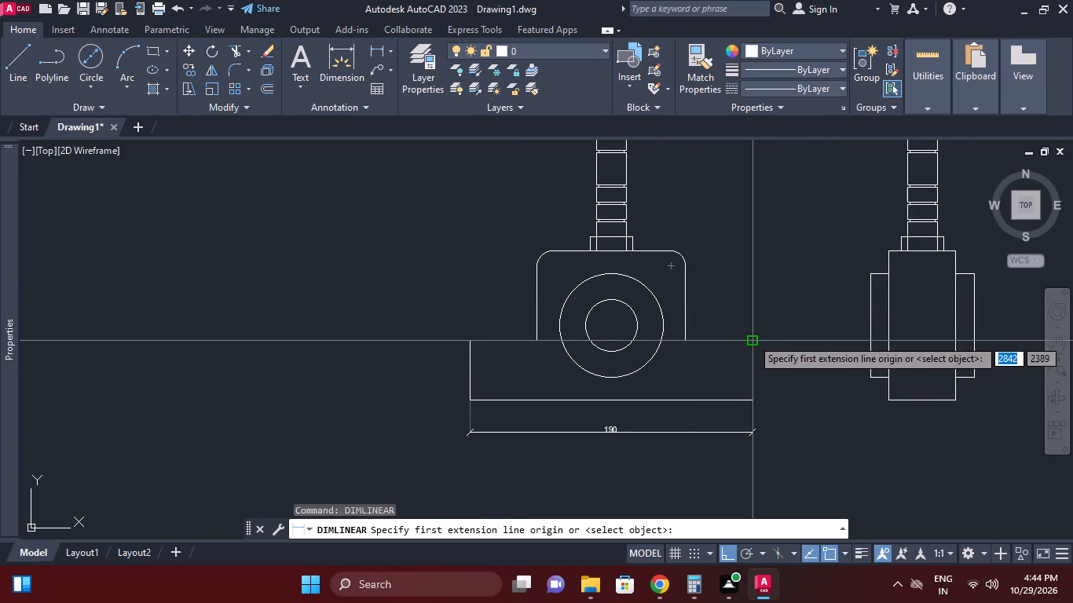
click(751, 338)
click(749, 402)
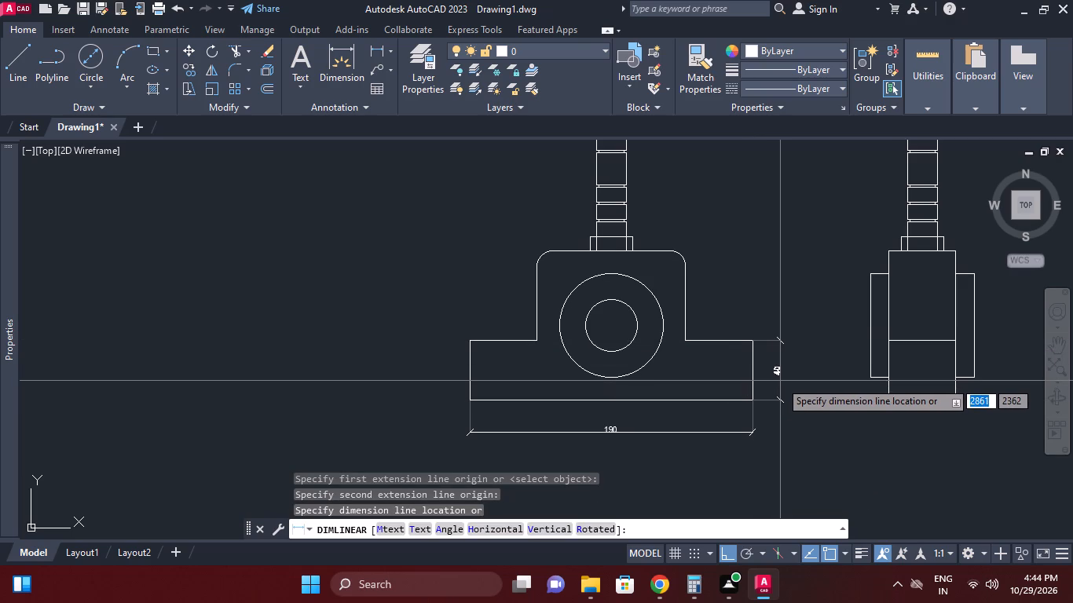
click(779, 380)
Add a horizontal linear dimension for the right-hand step width of the front view, placed above the step.
right_click(795, 274)
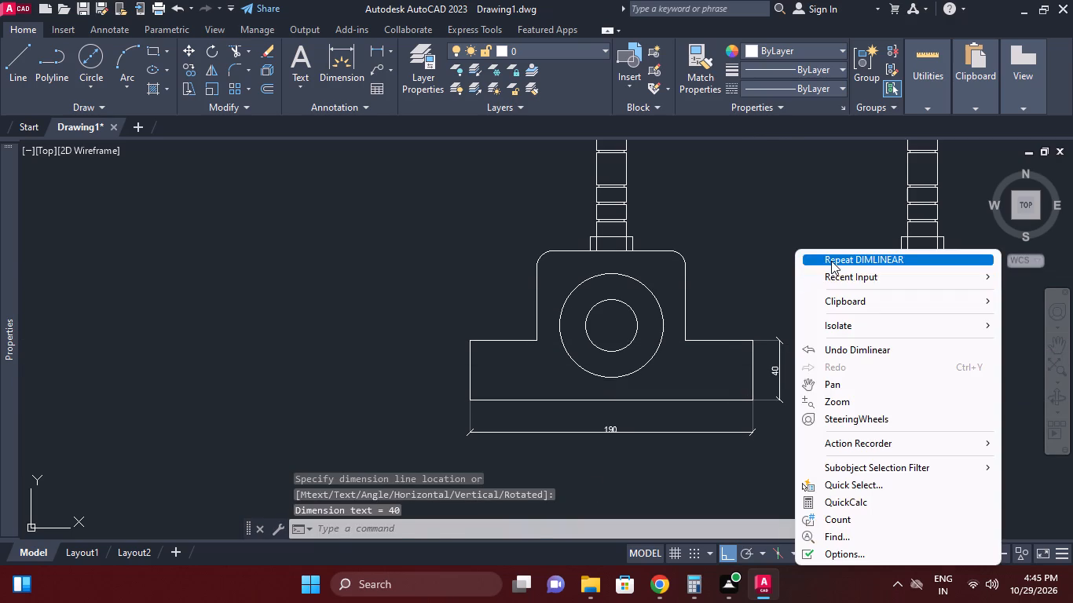
click(831, 261)
click(747, 342)
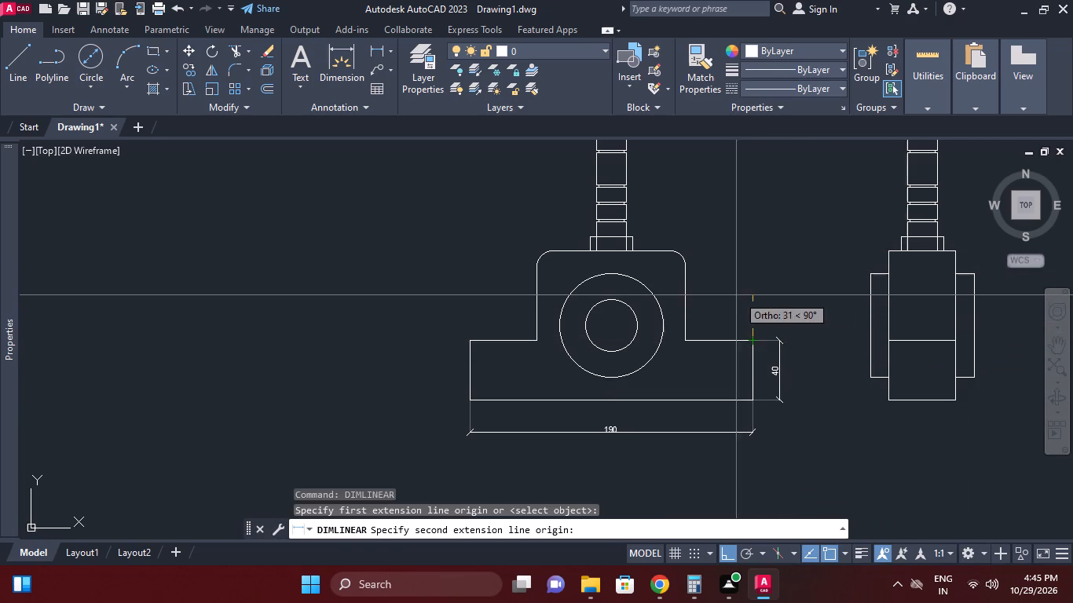
click(690, 341)
click(731, 323)
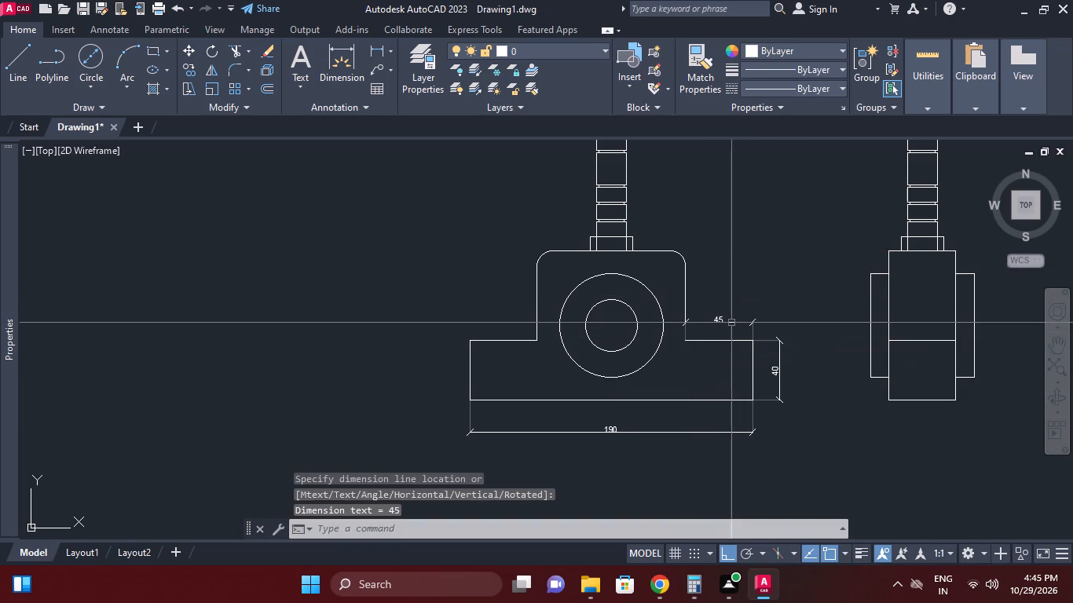
Add a horizontal linear dimension for the left-hand step width of the front view, placed above the step.
right_drag(584, 373, 595, 377)
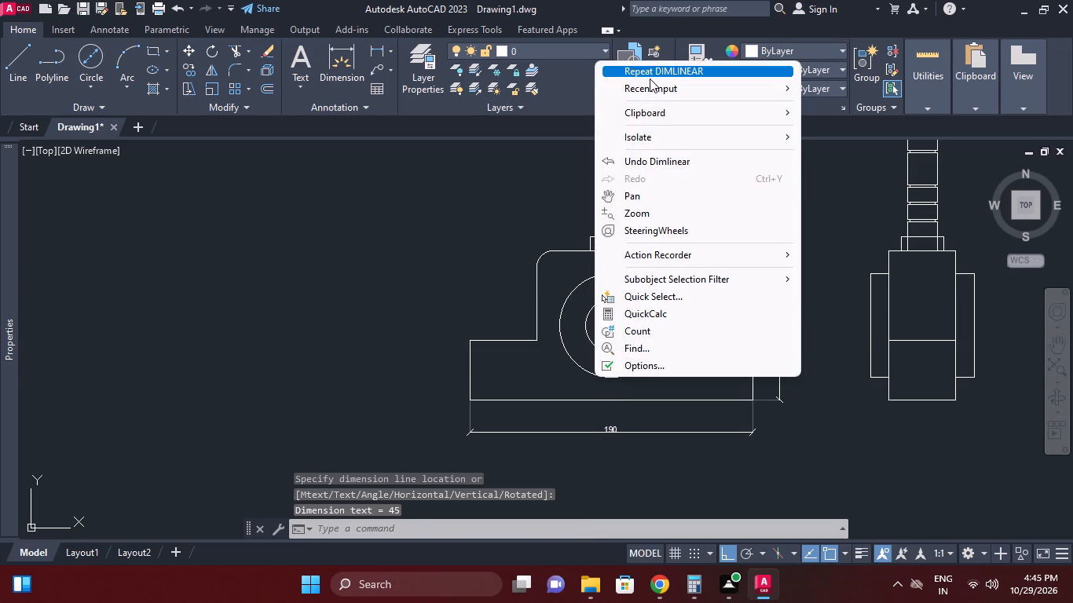
click(650, 79)
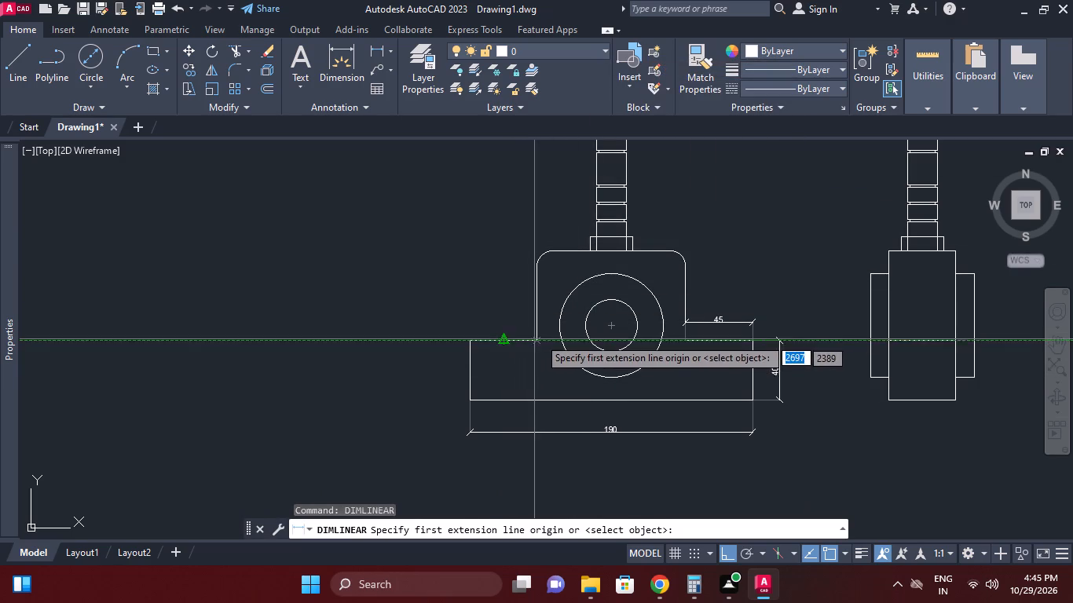
click(540, 337)
click(477, 342)
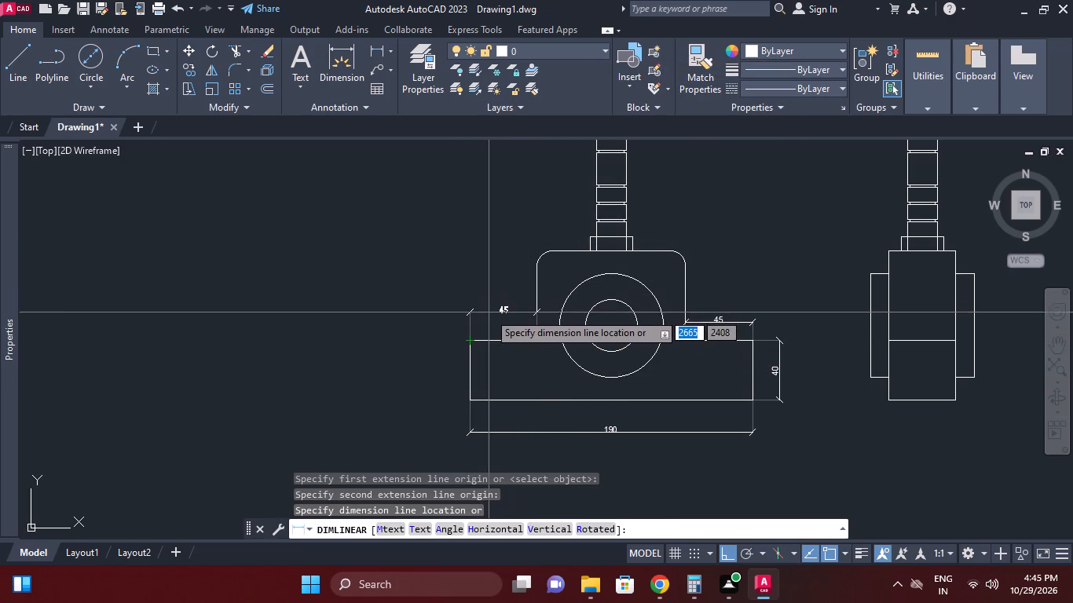
click(490, 318)
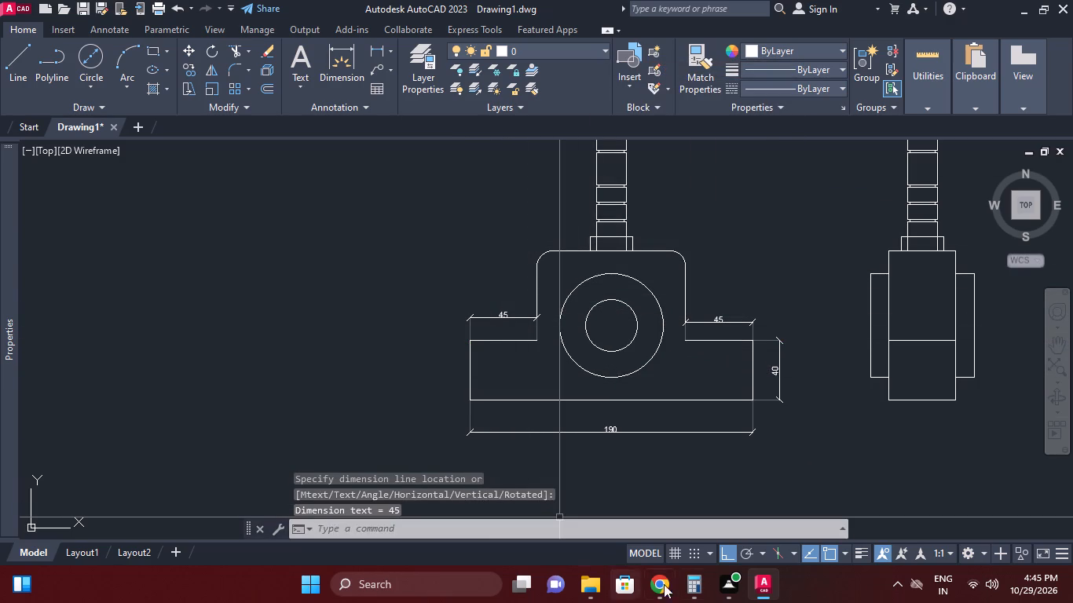
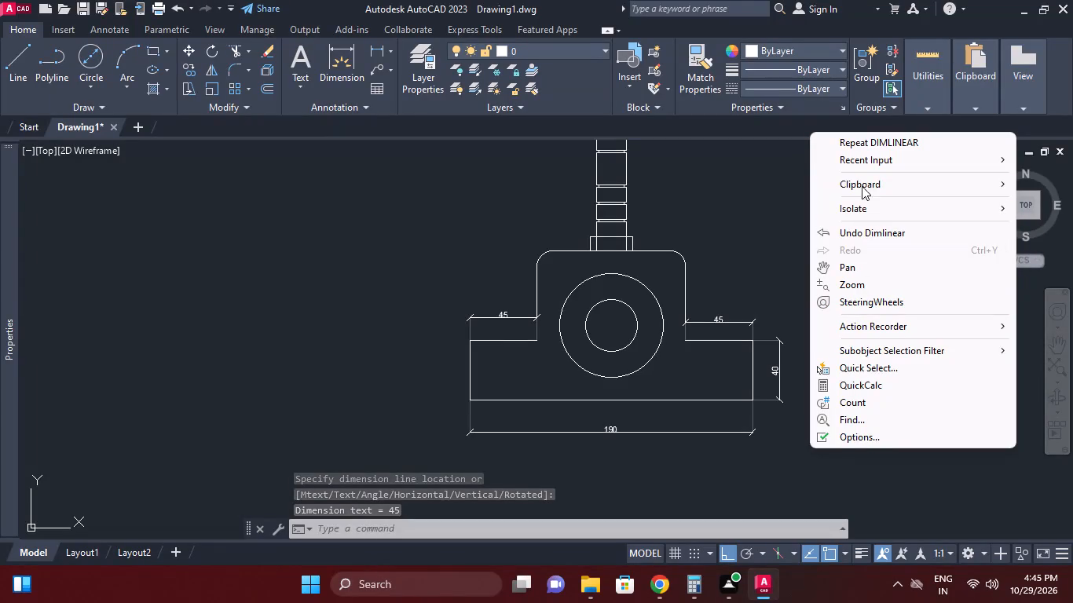
Add a vertical linear dimension from the base's upper-left corner to the block's top edge, placed left of the front view.
click(868, 149)
middle_drag(639, 293, 646, 301)
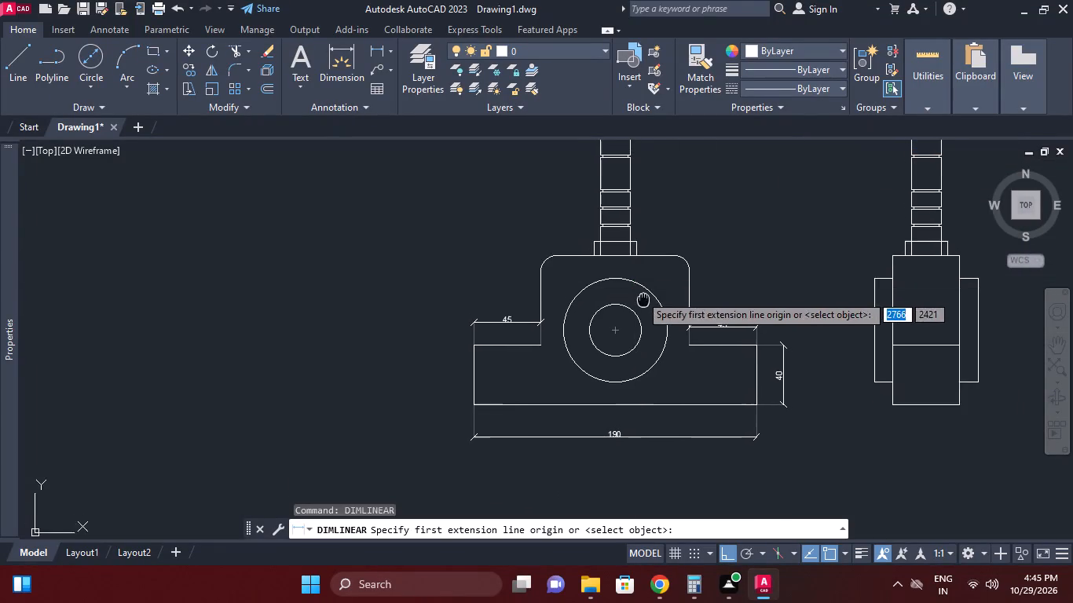
middle_drag(646, 301, 690, 342)
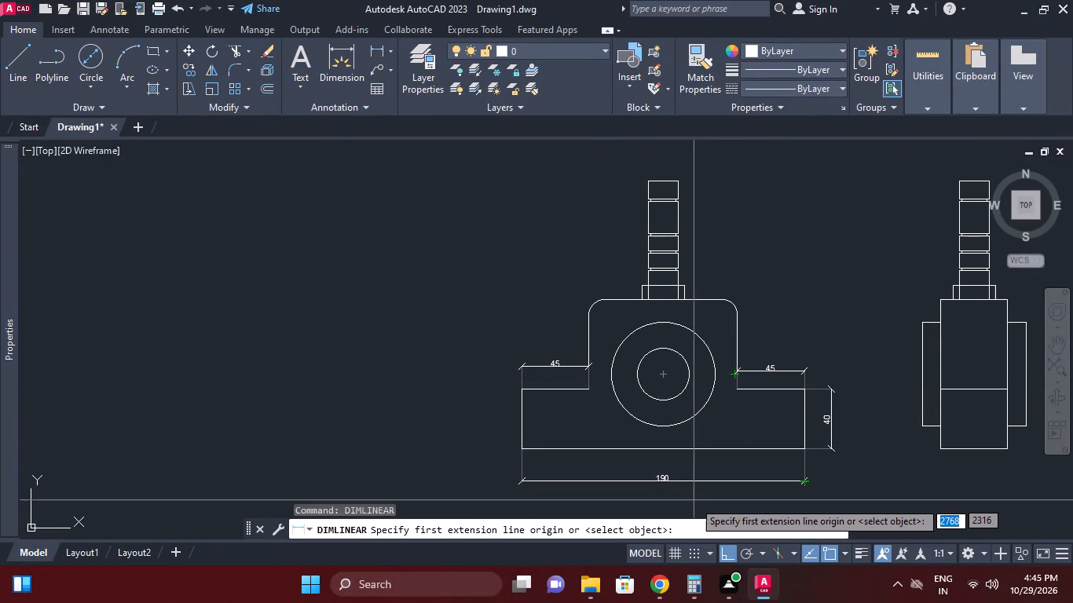
click(522, 389)
click(607, 298)
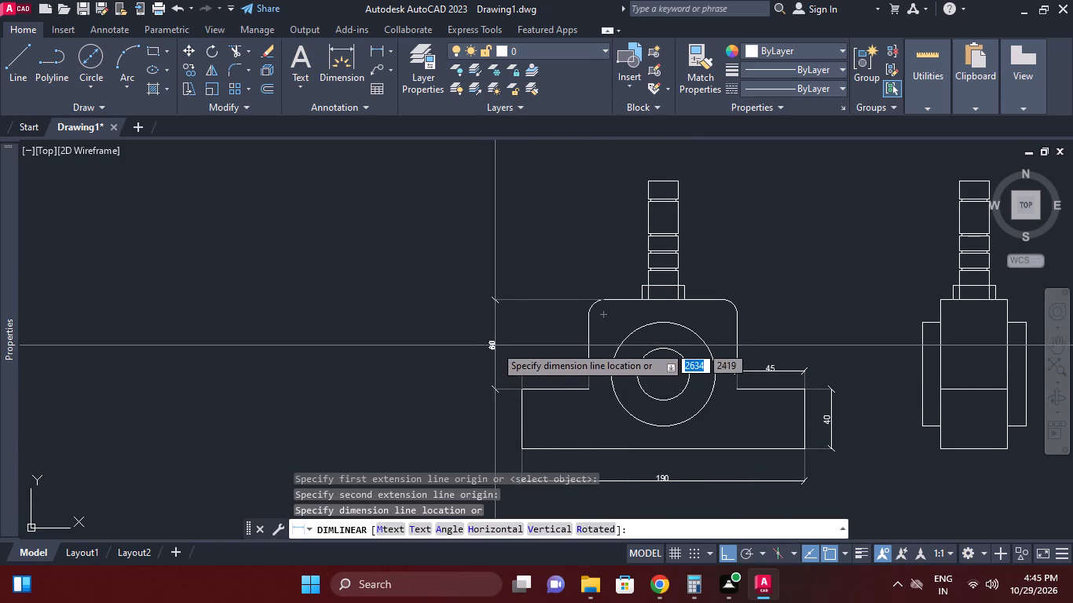
scroll(494, 345, up, 1)
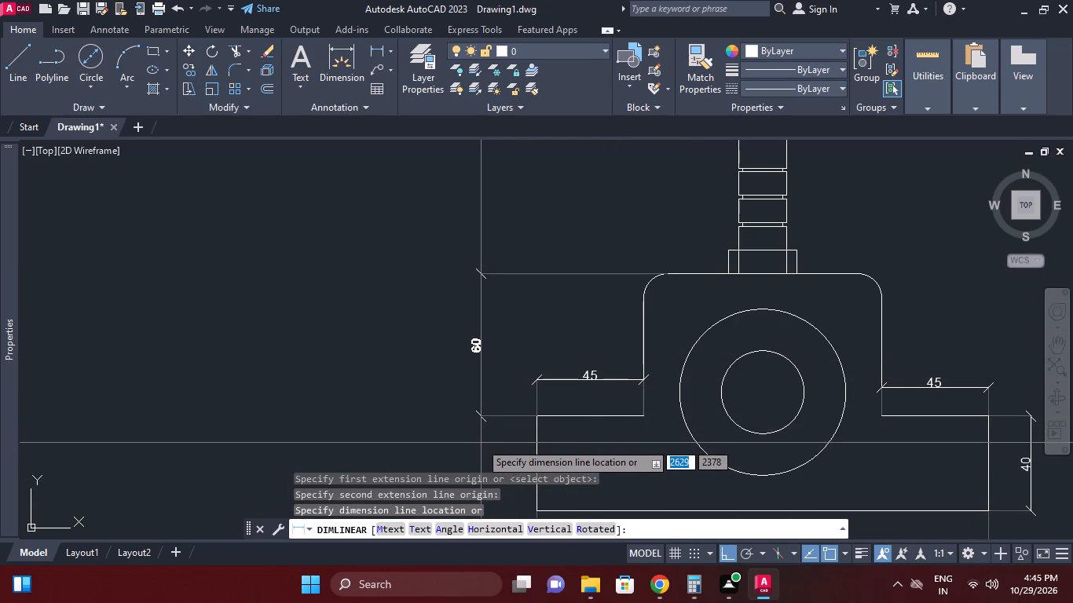
click(479, 440)
Add a vertical linear dimension from the left step's corner to the circles' centre height, placed between the step and the block-height dimension.
right_click(506, 354)
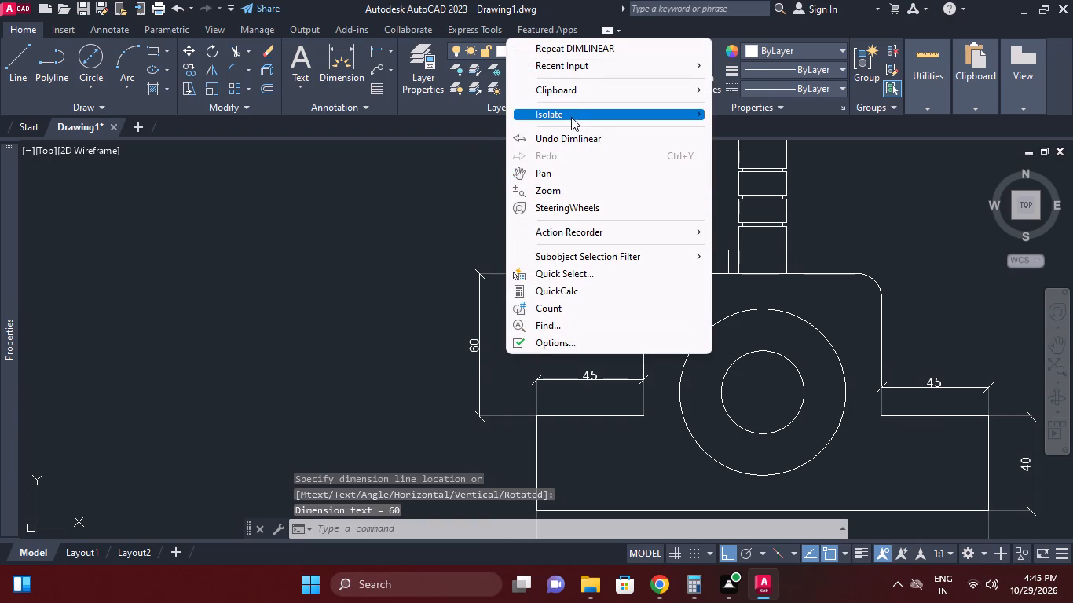
click(580, 42)
click(538, 415)
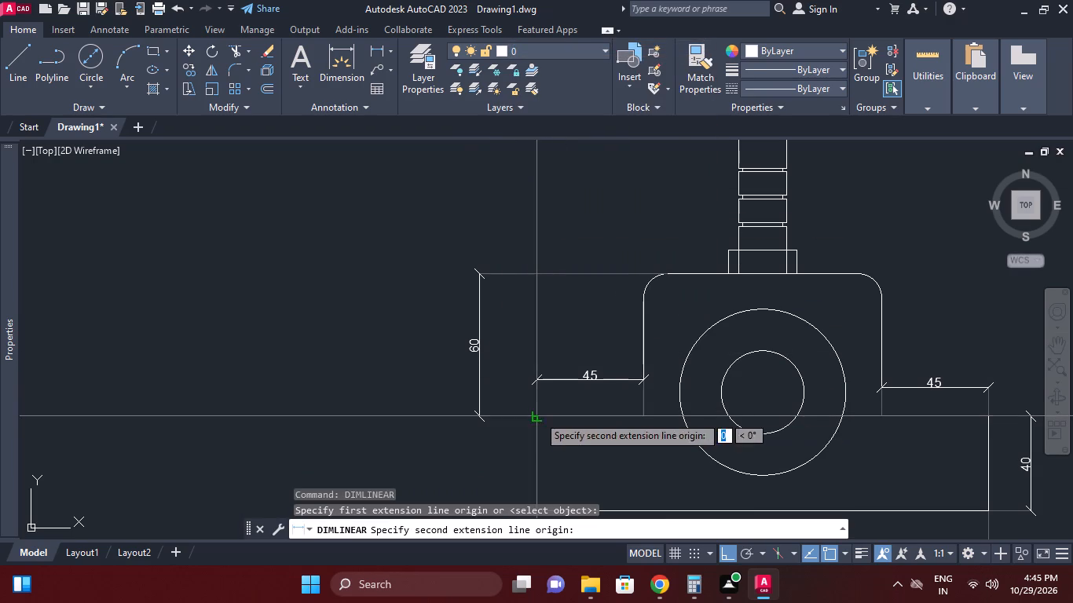
click(719, 393)
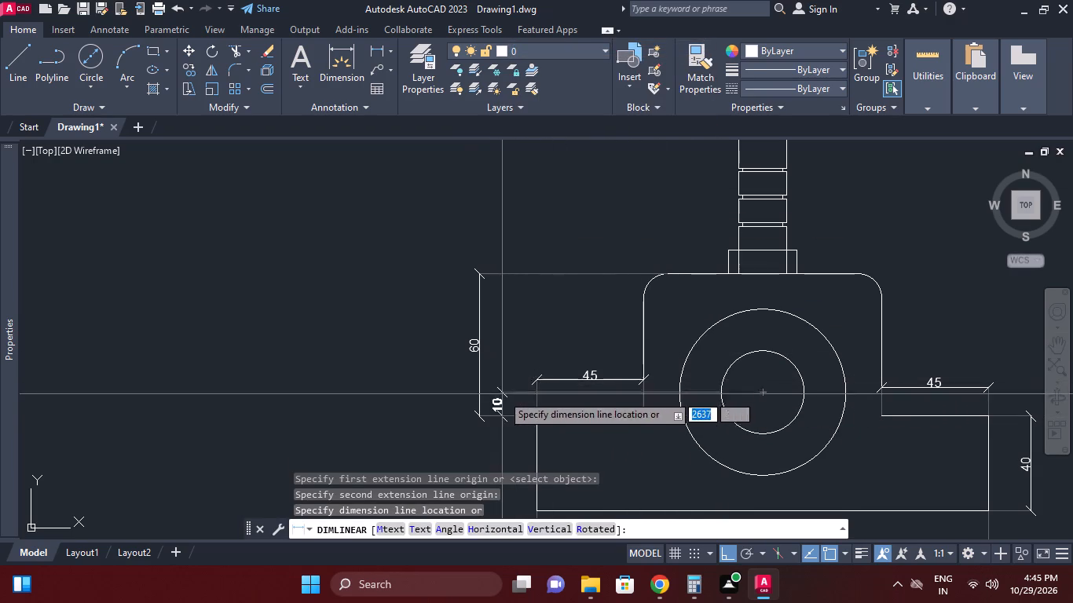
click(515, 397)
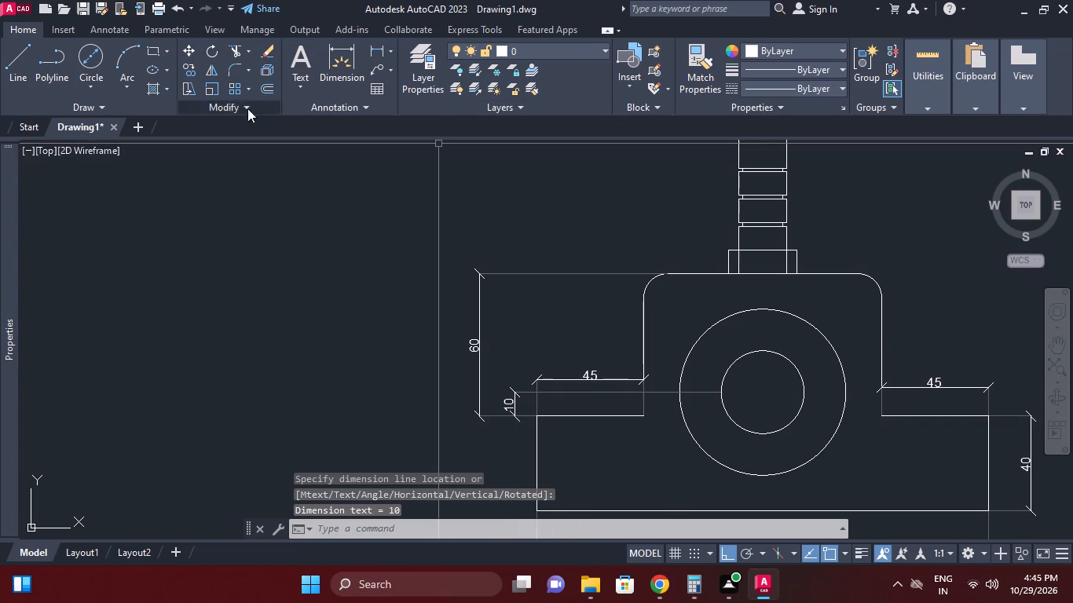
Offset the front view's large circle outward by 2.
click(264, 90)
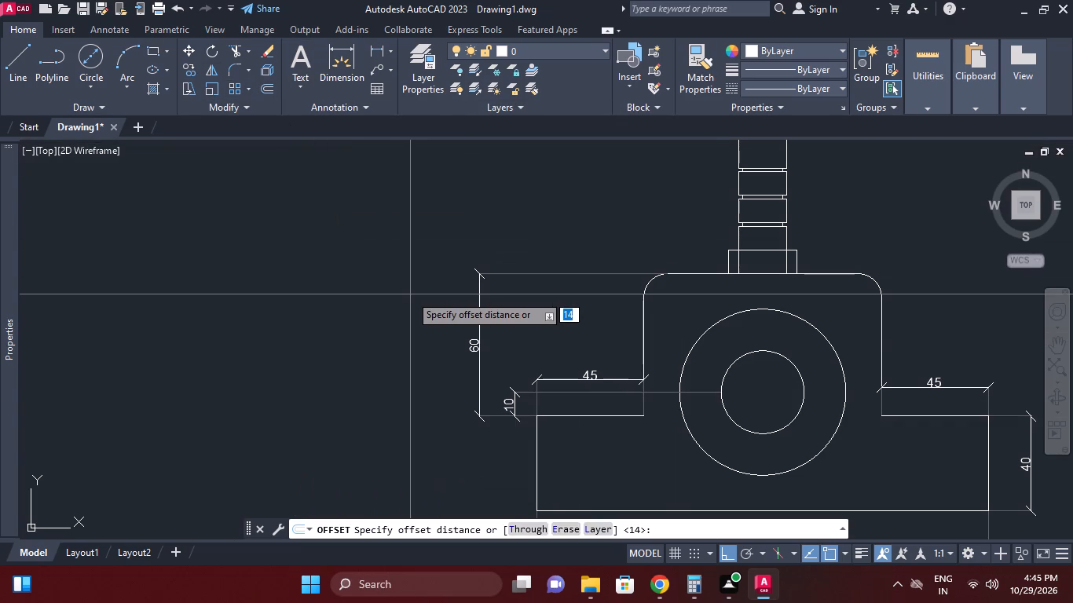
key(2)
key(Return)
scroll(1072, 601, up, 1)
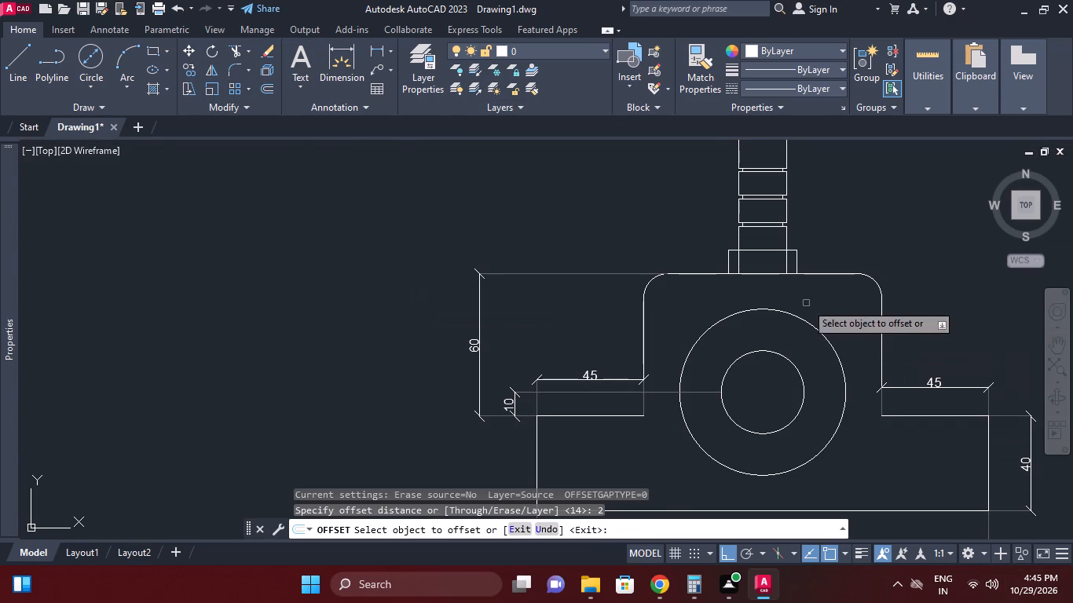
click(799, 320)
click(817, 295)
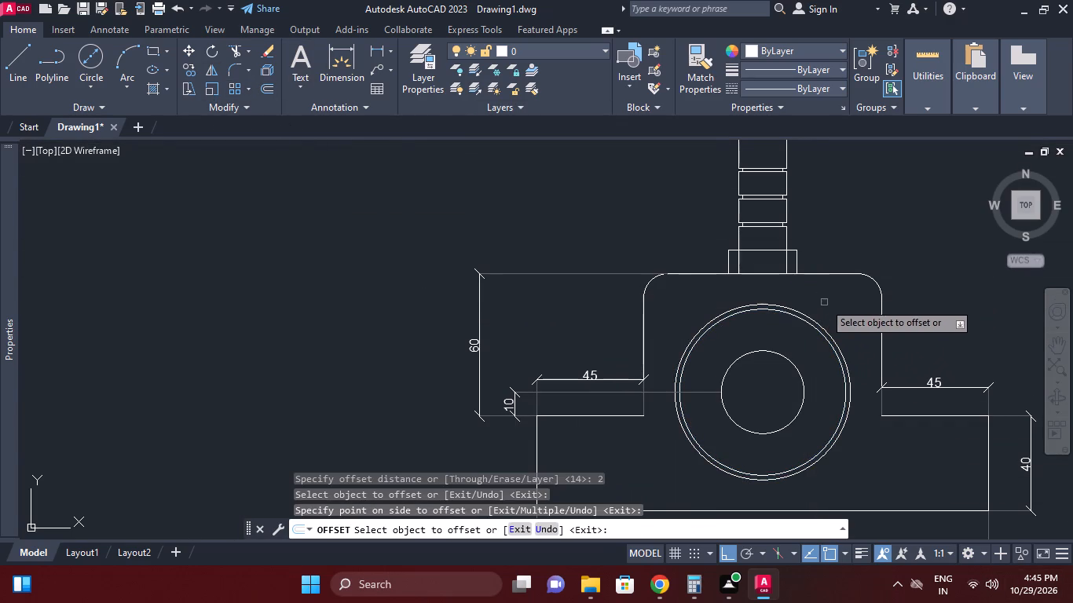
right_click(841, 325)
click(856, 333)
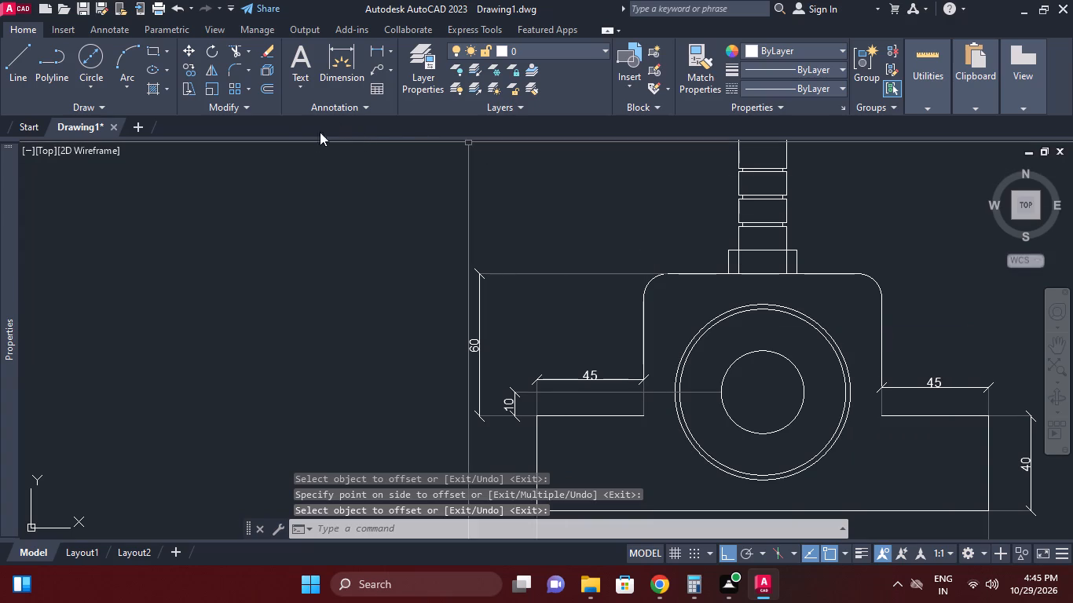
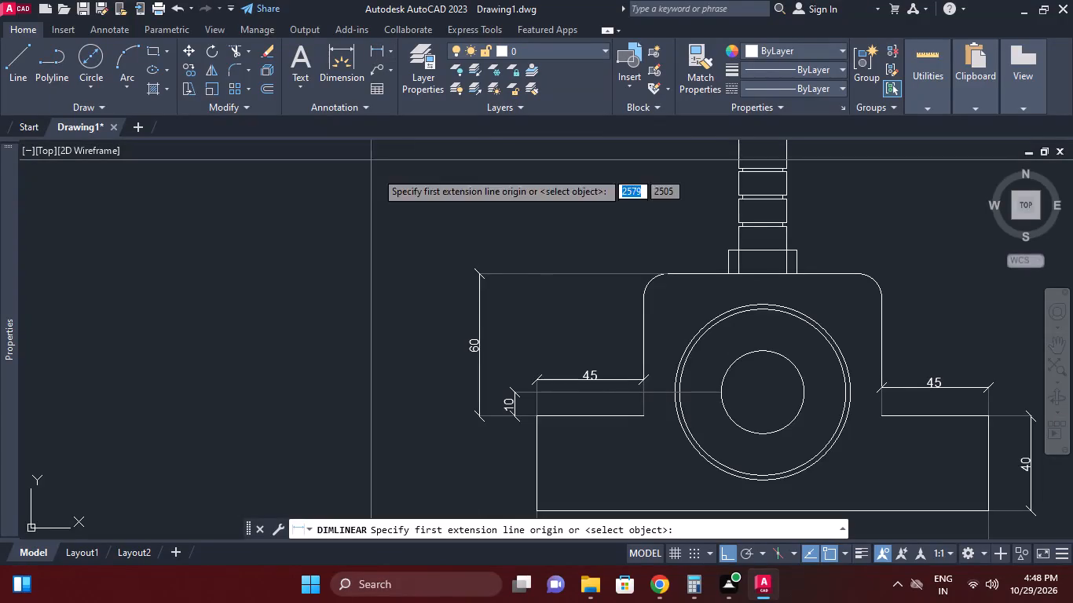
Add a vertical linear dimension for the collar's height, from its upper-left corner to the block's top edge, placed left of the stem.
middle_drag(533, 261, 536, 261)
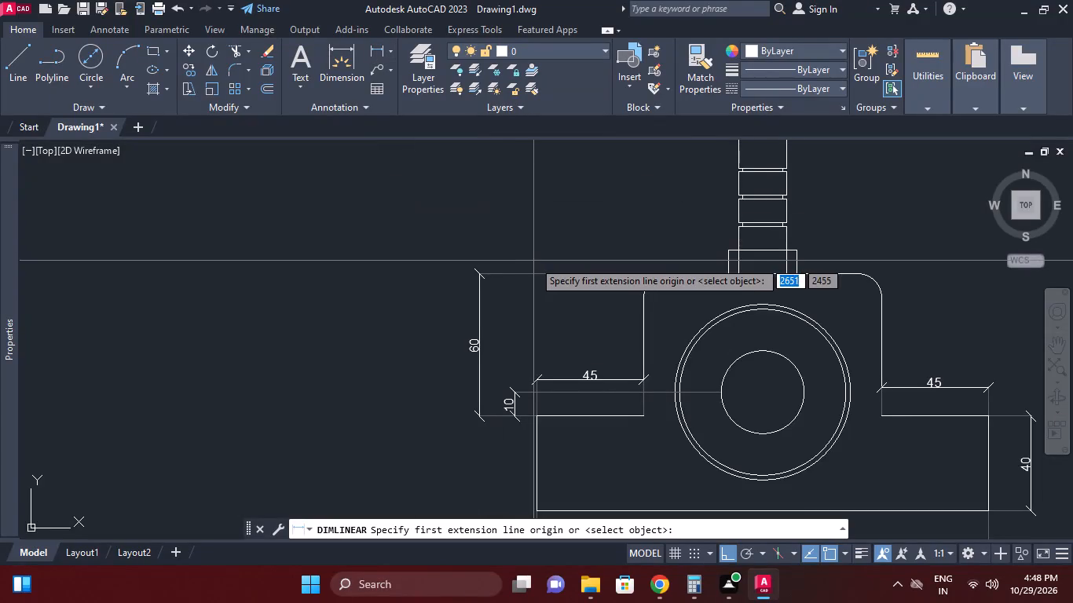
middle_drag(536, 261, 549, 249)
middle_drag(727, 377, 696, 341)
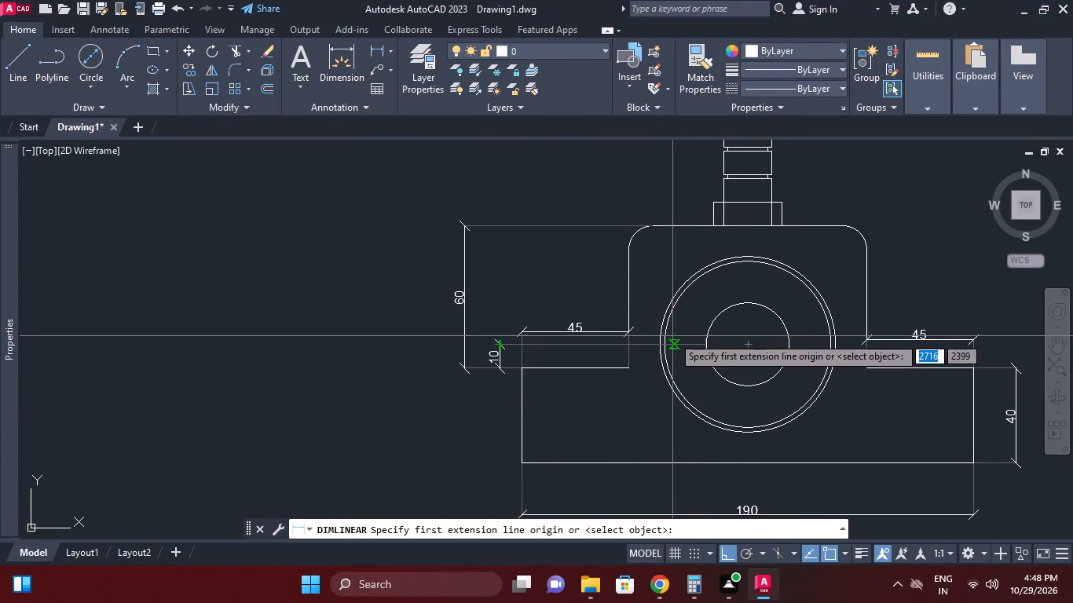
middle_drag(667, 223, 666, 306)
scroll(706, 296, up, 1)
click(717, 277)
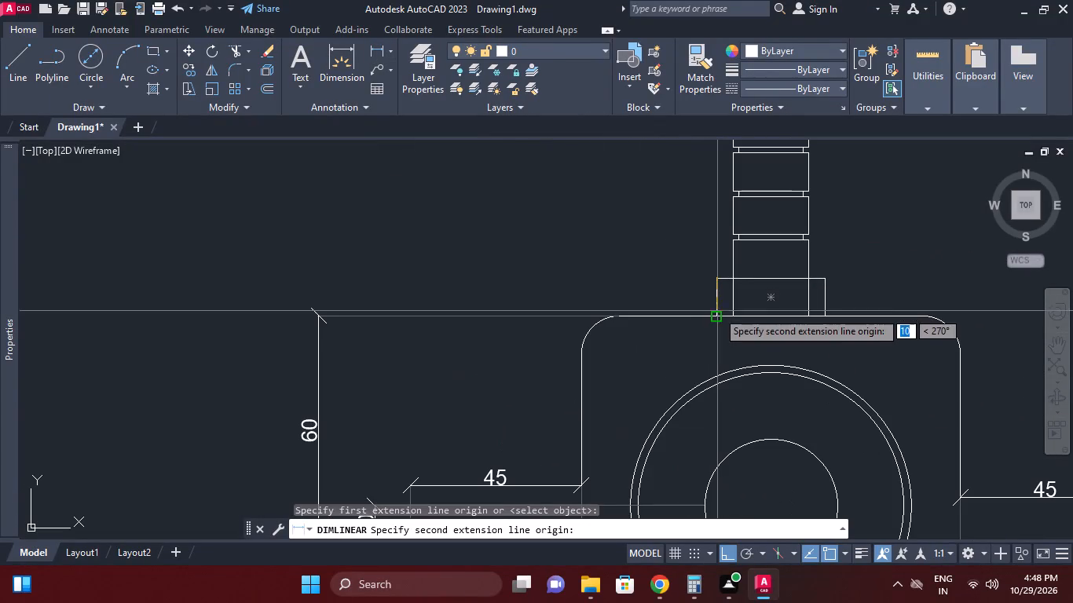
click(617, 315)
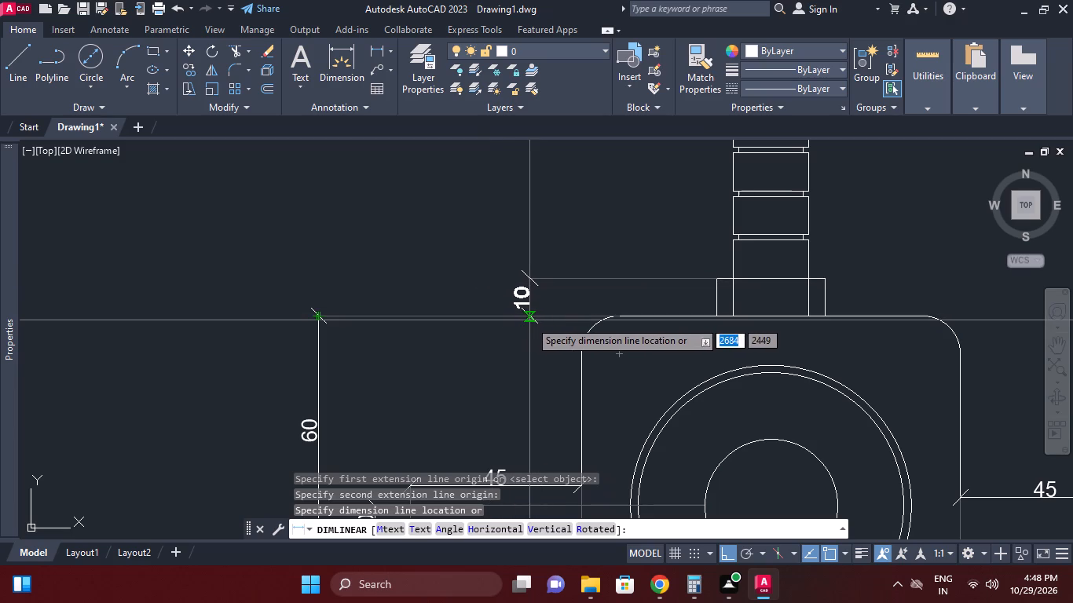
click(529, 320)
Add a vertical linear dimension from the collar's top to the stem's top, in line with the collar-height dimension.
right_click(595, 250)
click(621, 258)
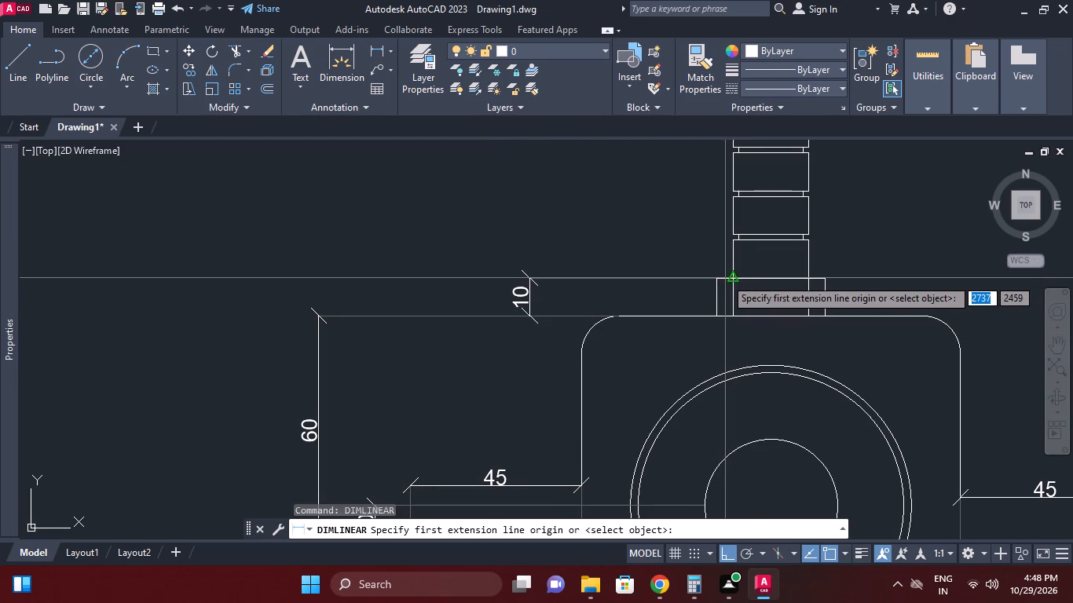
click(718, 278)
middle_drag(719, 241, 716, 371)
middle_drag(722, 199, 722, 246)
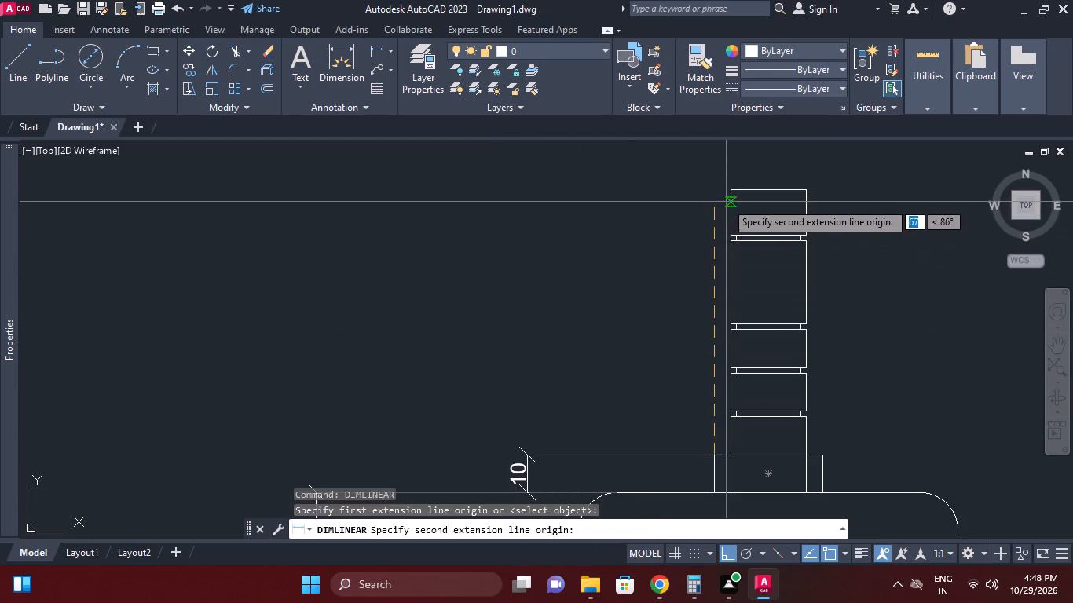
click(729, 193)
middle_drag(543, 344, 540, 237)
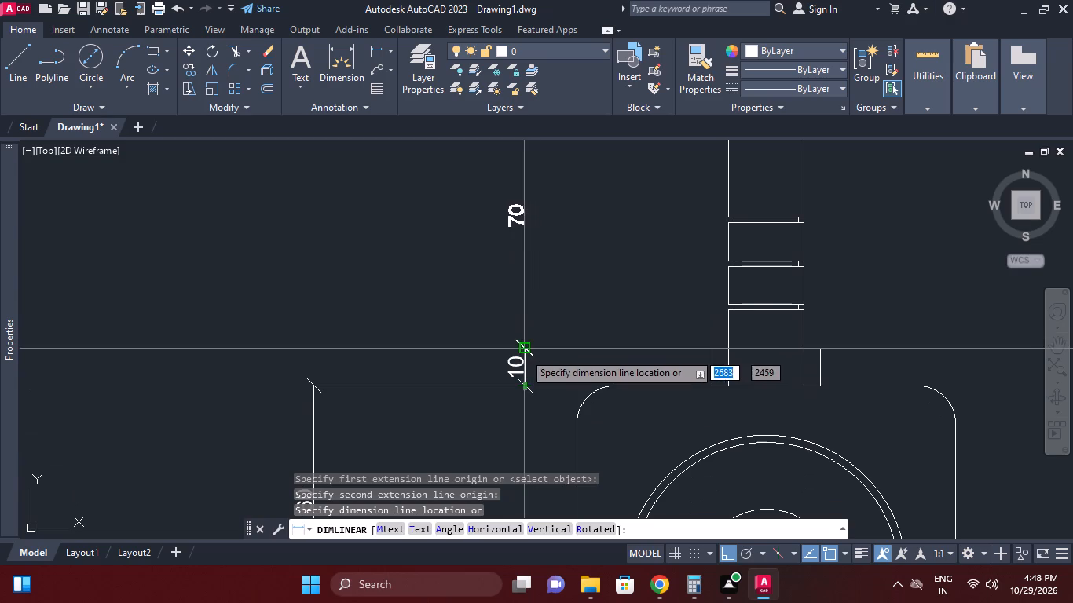
click(524, 351)
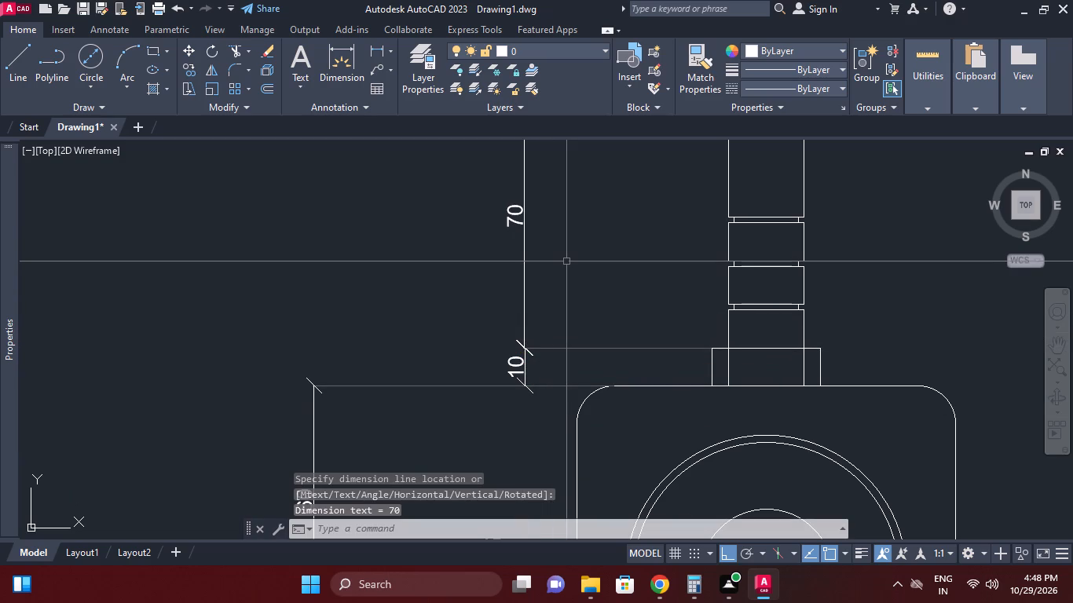
Add a vertical linear dimension for the stem's longest segment, between the first and second grooves from the top, placed just left of the stem.
right_click(605, 312)
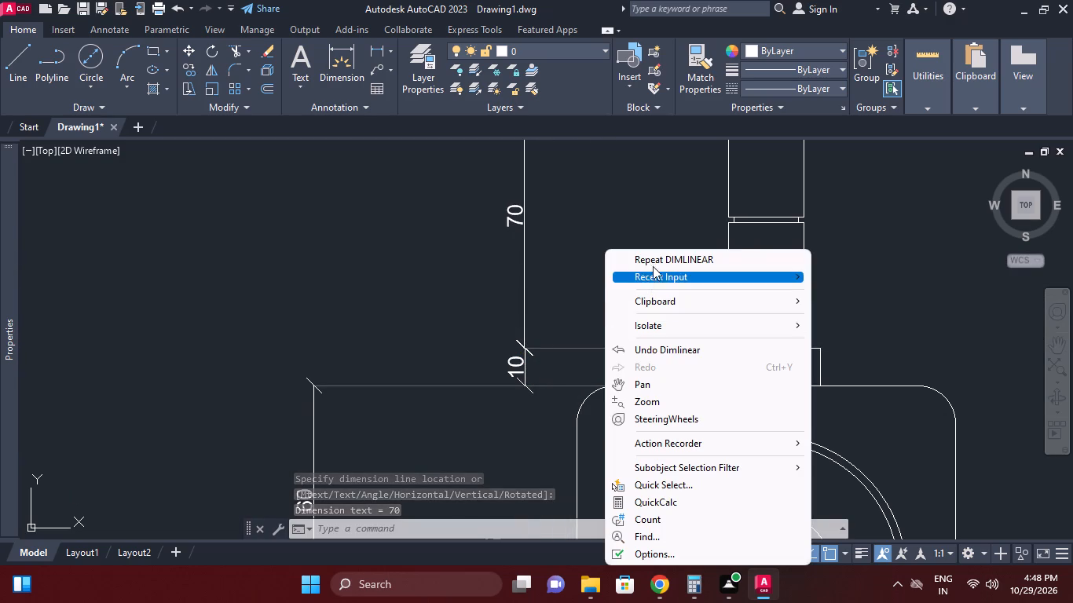
click(654, 262)
middle_drag(633, 277, 633, 338)
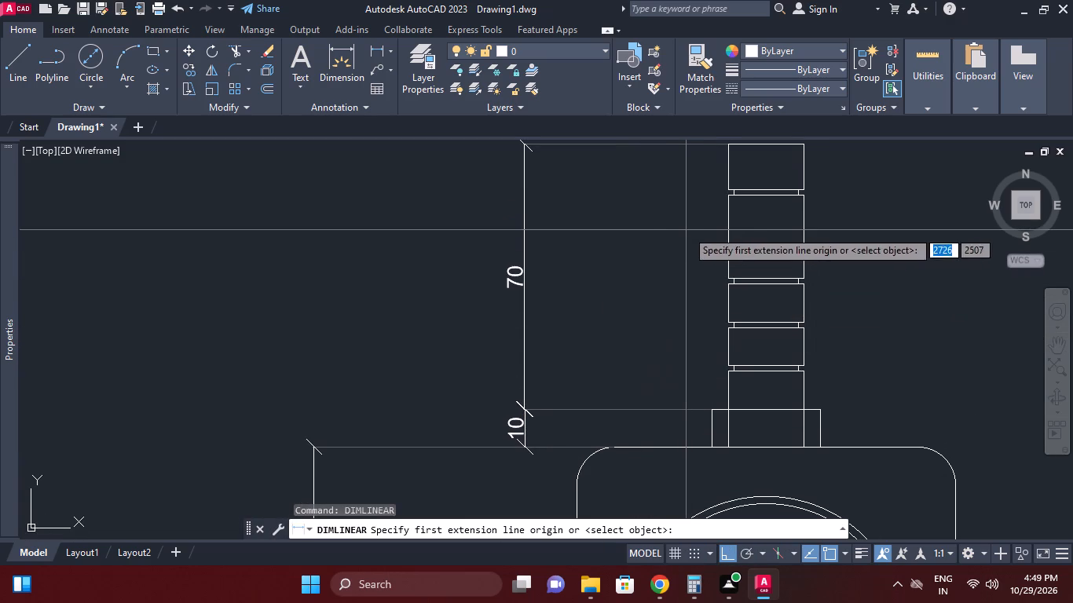
click(726, 199)
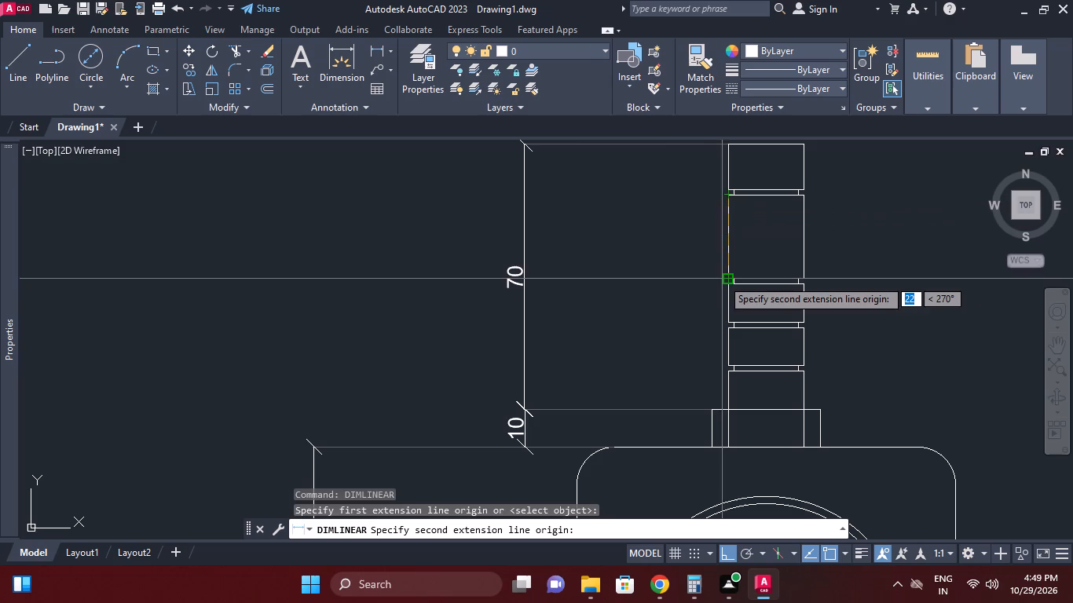
click(723, 279)
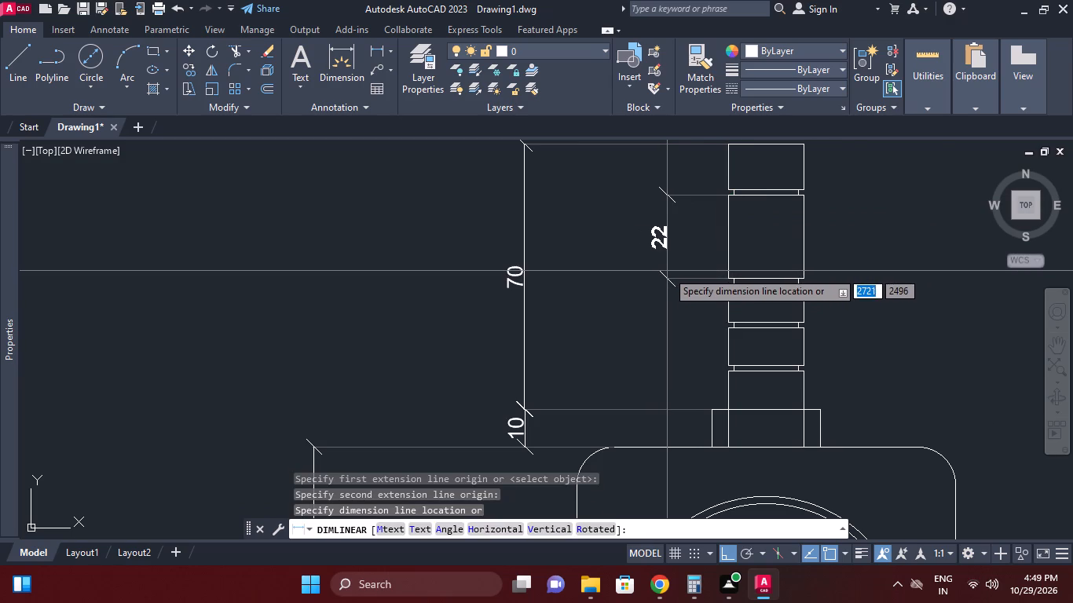
click(667, 271)
Add a vertical linear dimension for the stem segment just below the longest one, placed slightly farther left.
right_click(734, 270)
click(763, 259)
right_drag(742, 299, 733, 303)
click(727, 302)
click(628, 294)
Add a vertical linear dimension from the lowest groove's bottom edge to the collar's top, placed right of the stem.
right_click(675, 316)
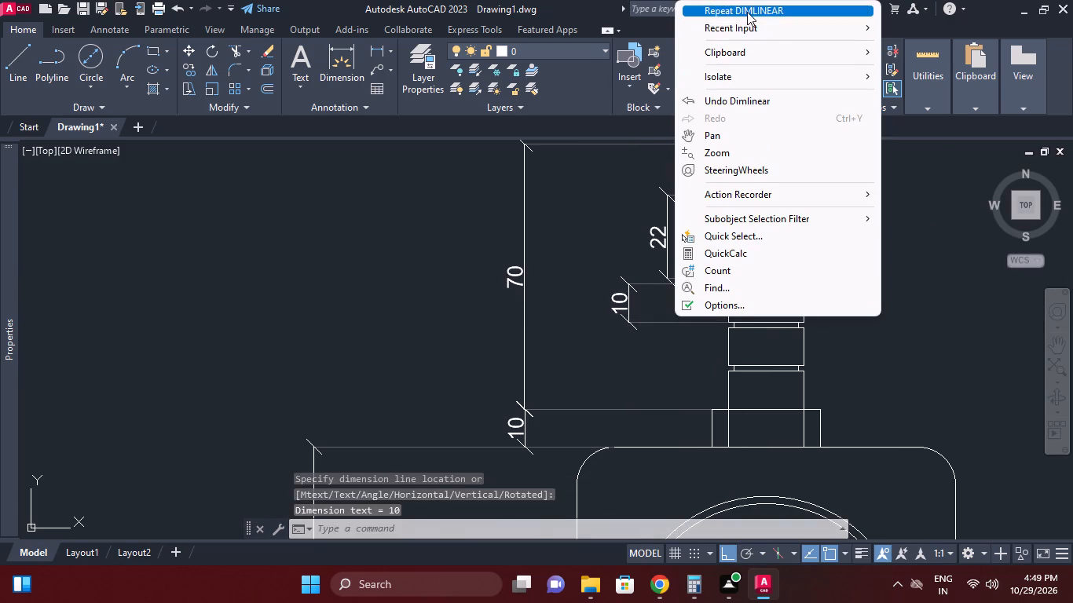
click(747, 11)
middle_drag(853, 284, 839, 284)
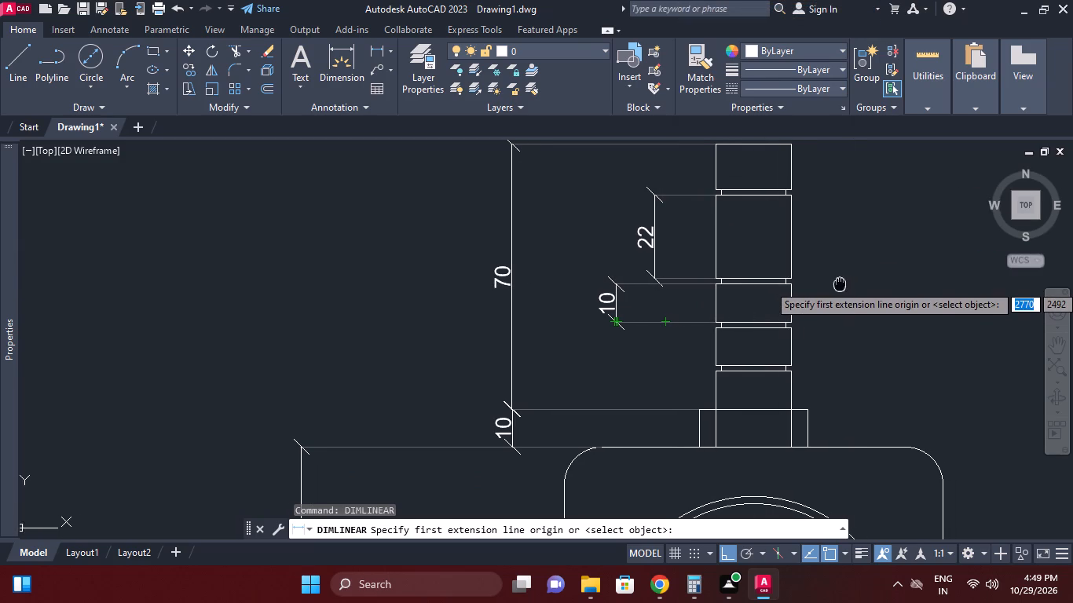
middle_drag(839, 284, 838, 284)
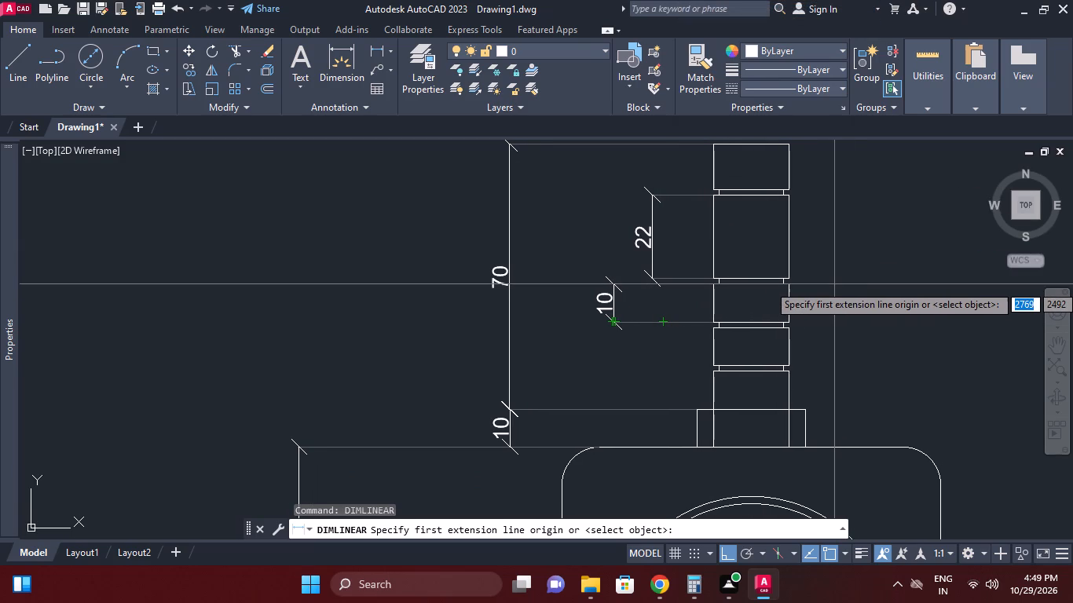
middle_drag(826, 299, 824, 291)
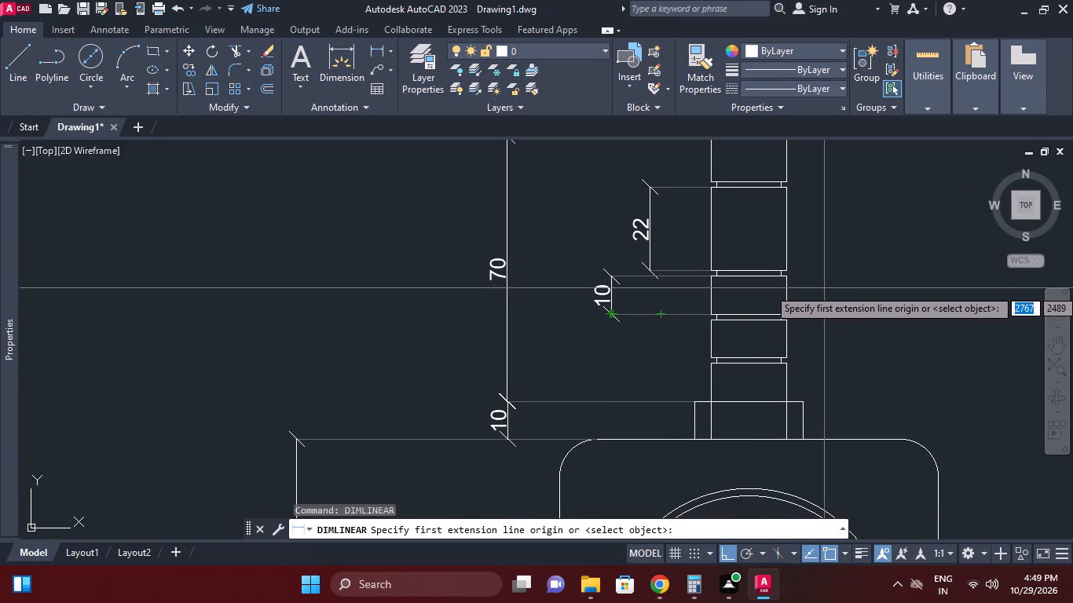
click(784, 364)
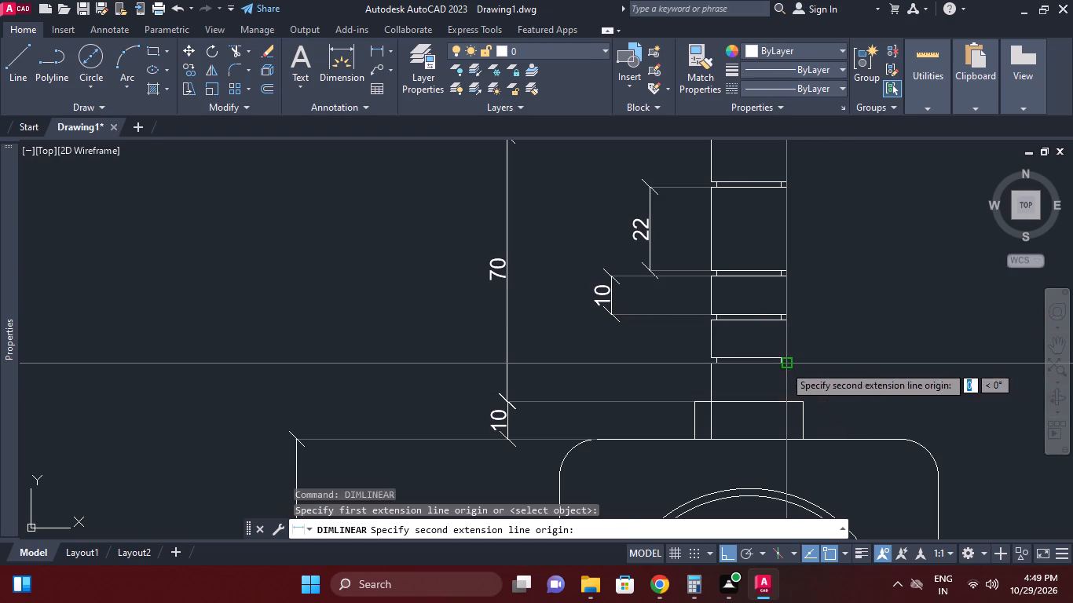
click(800, 404)
click(833, 384)
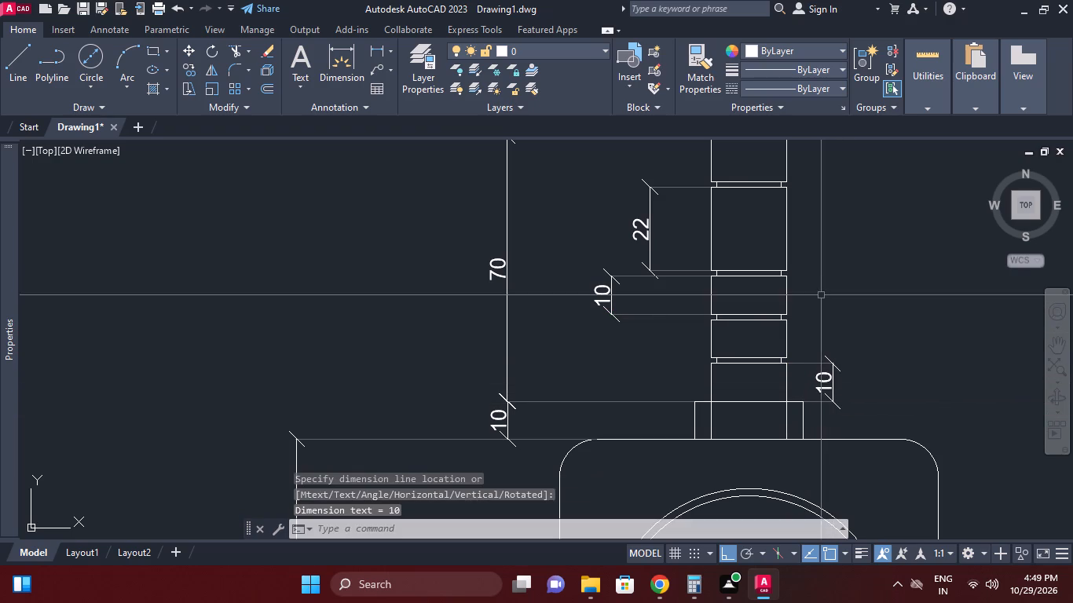
Add a horizontal linear dimension across the stem's top edge, placed above the stem.
middle_drag(821, 301, 821, 356)
right_click(855, 291)
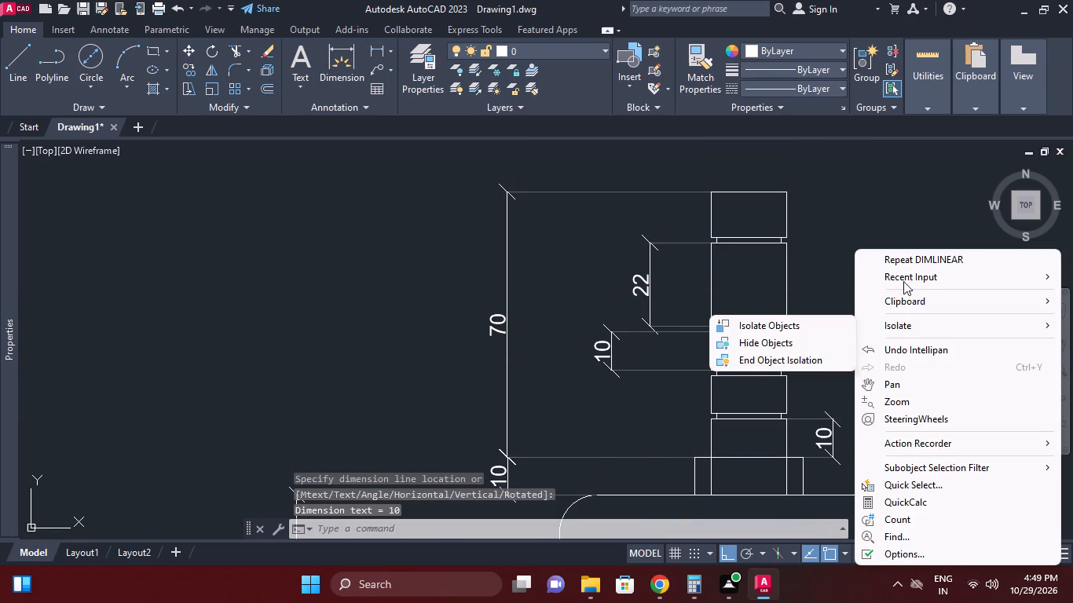
click(910, 254)
middle_drag(783, 212, 782, 271)
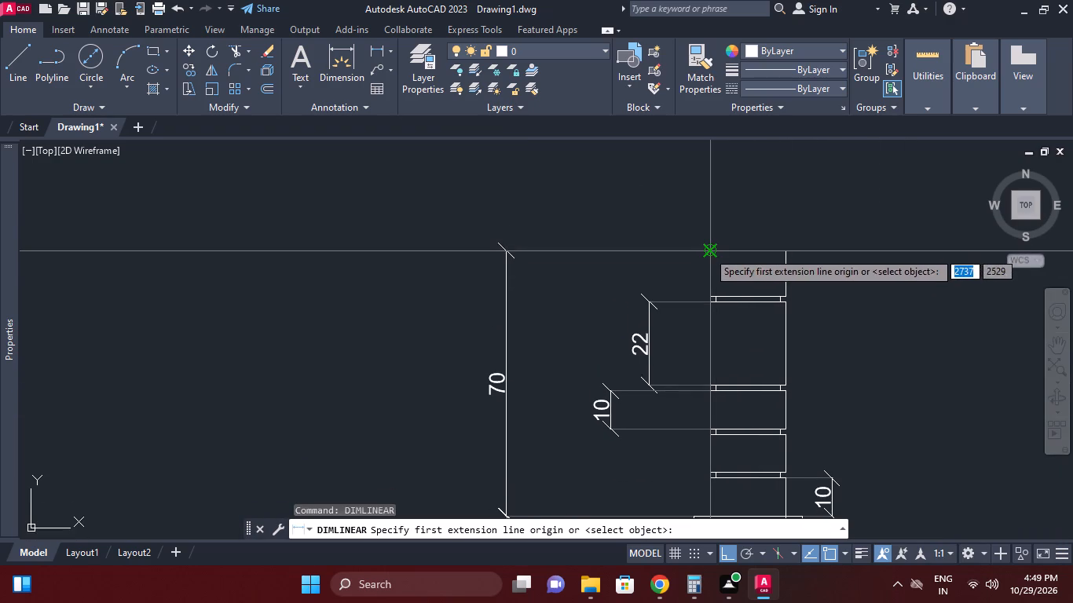
click(708, 251)
click(786, 253)
click(778, 216)
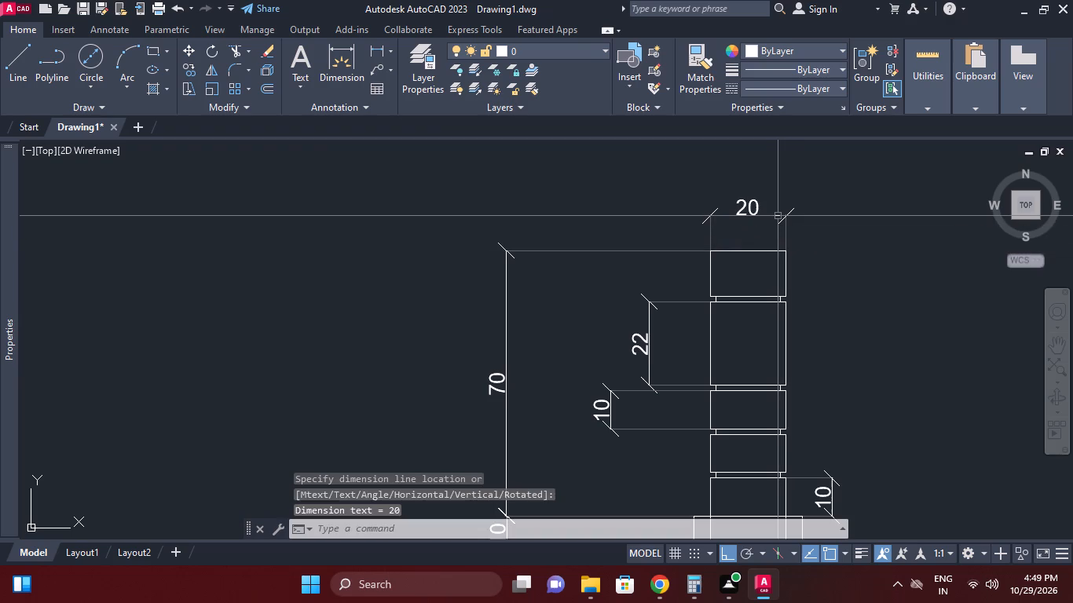
Add a vertical linear dimension for the stem's top segment by selecting its right edge, placed right of the stem.
right_click(846, 280)
click(881, 261)
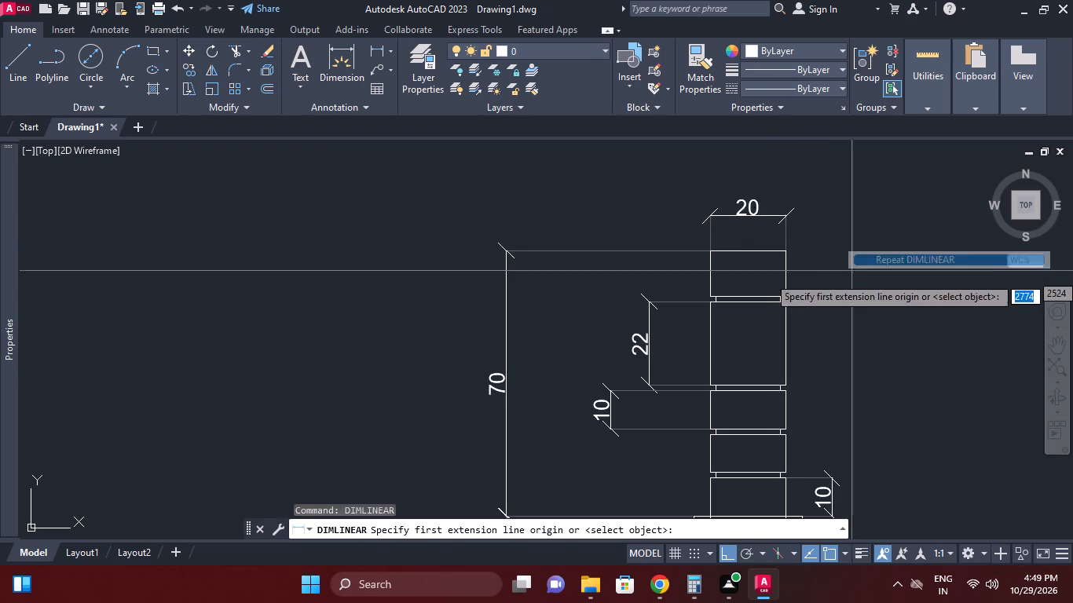
right_click(800, 291)
click(782, 269)
click(786, 268)
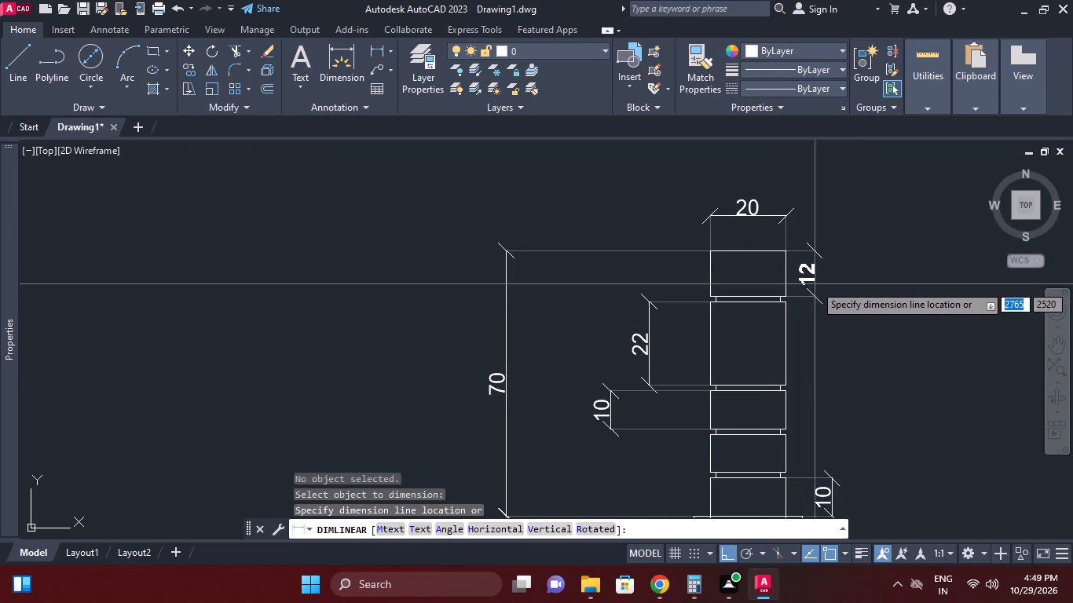
click(833, 284)
Add a horizontal linear dimension across the top groove's width, placed inside the stem's top segment.
right_click(747, 263)
click(784, 261)
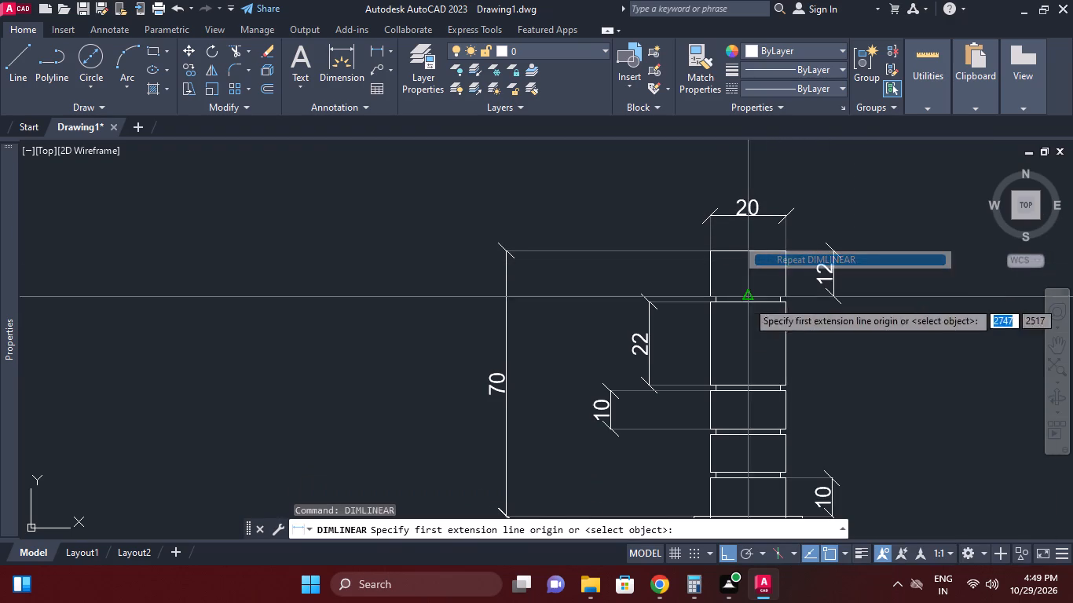
scroll(702, 280, up, 2)
click(735, 319)
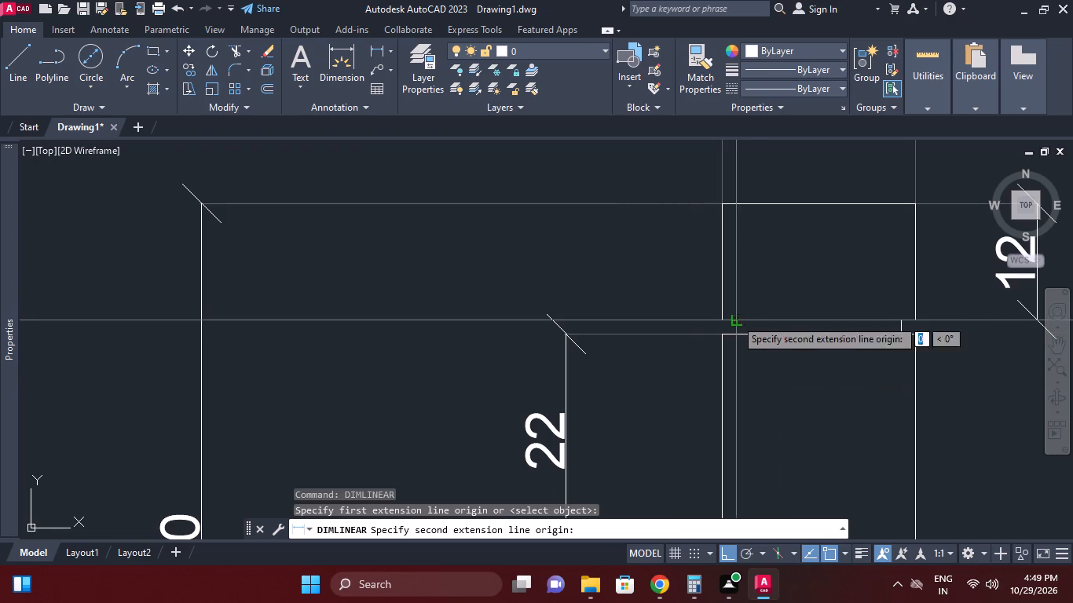
click(903, 320)
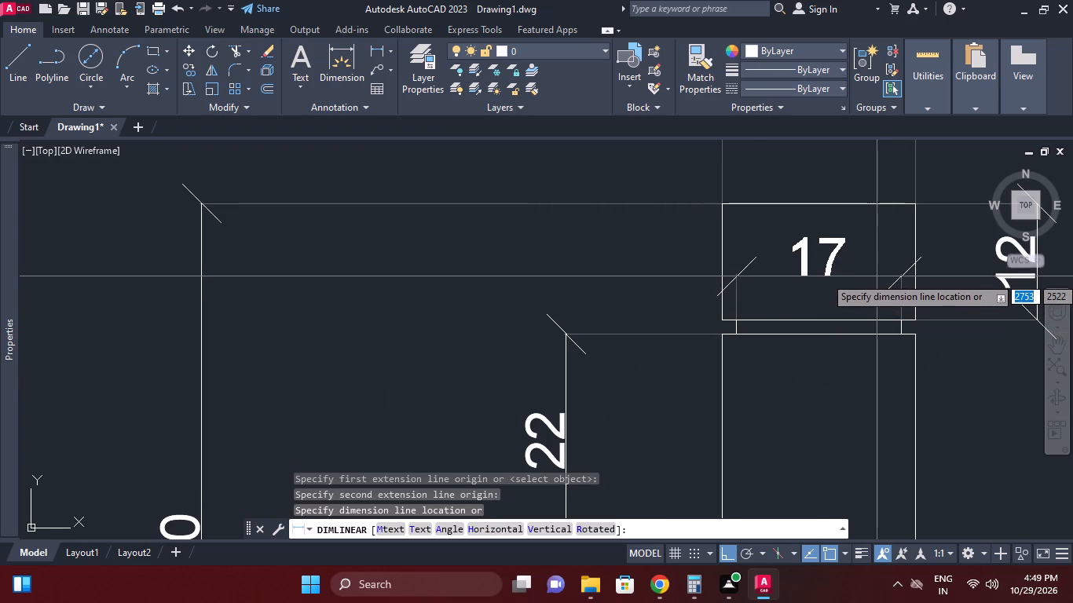
click(877, 273)
Add a diameter symbol before the top groove's width dimension text, making it Ø17.
scroll(880, 269, down, 2)
middle_drag(870, 279, 731, 343)
double_click(726, 333)
double_click(720, 327)
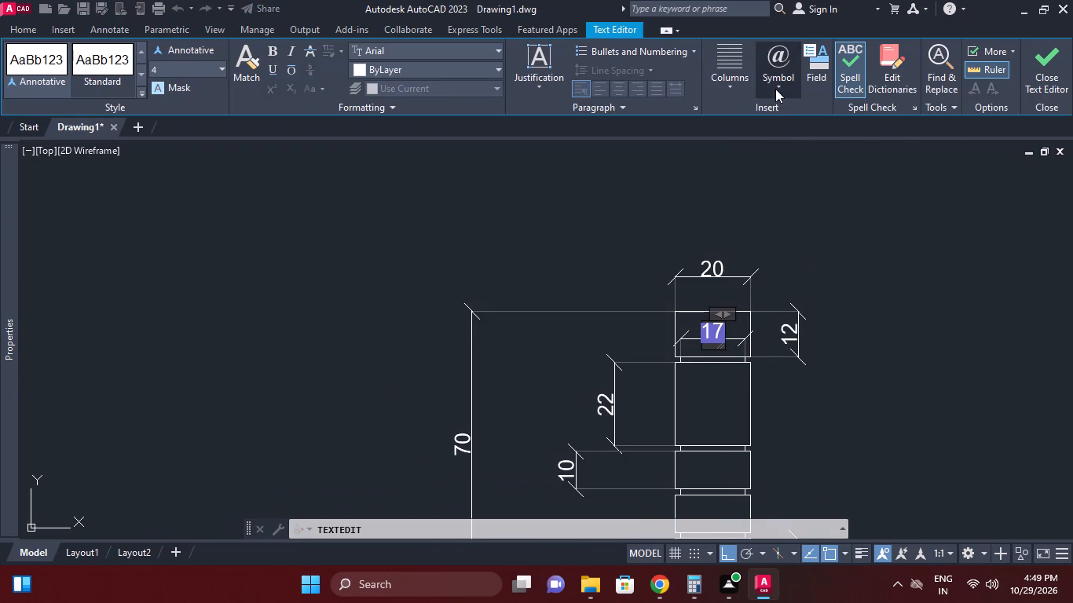
click(775, 89)
click(789, 155)
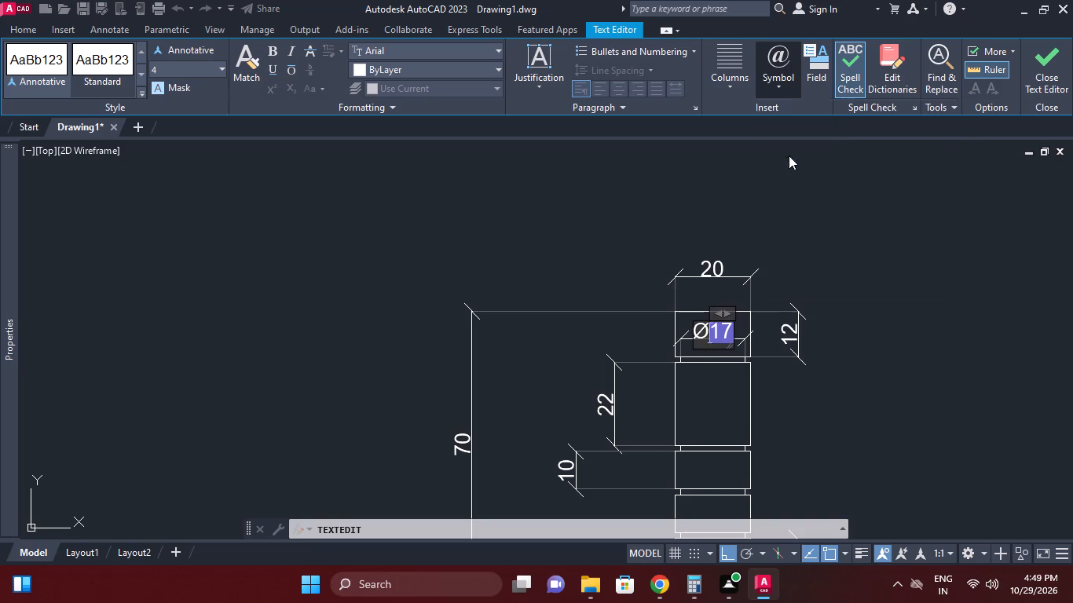
click(757, 250)
Add a diameter symbol before the stem's width dimension text, making it Ø20, and finish text editing.
click(727, 270)
click(722, 263)
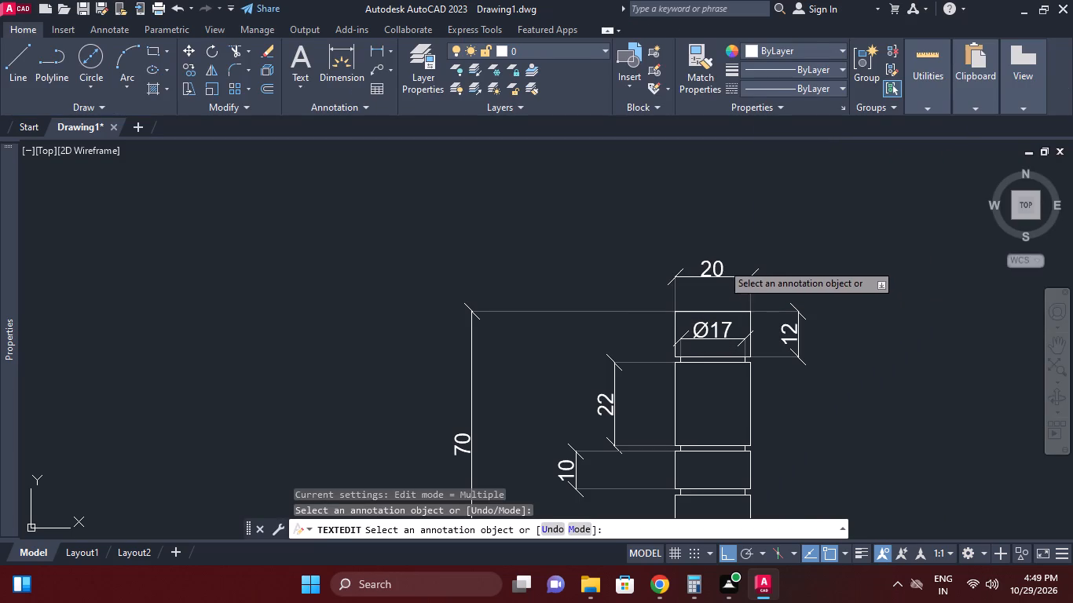
click(793, 85)
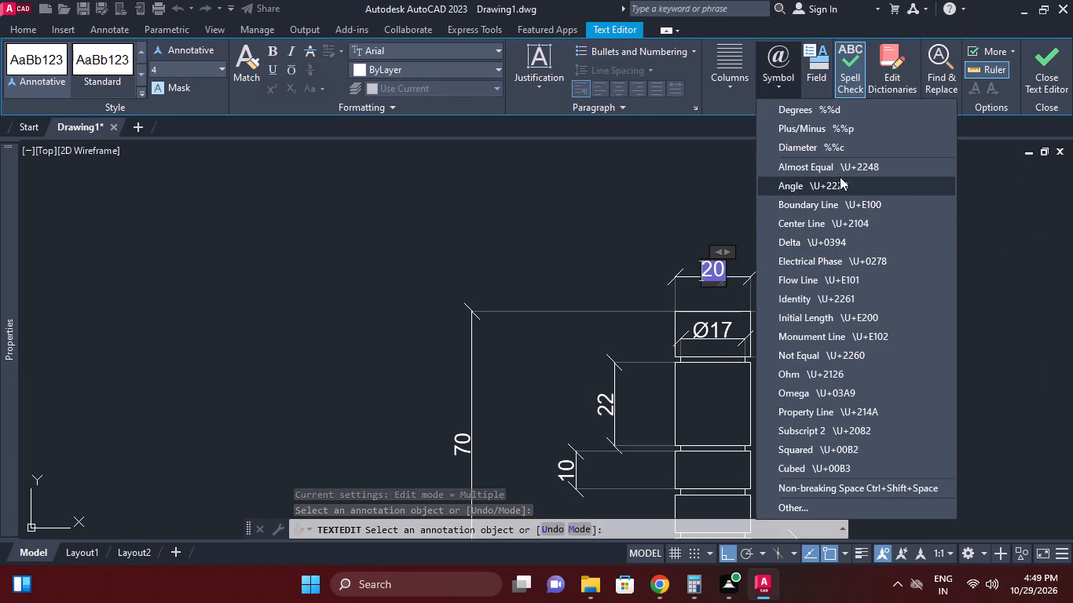
click(835, 148)
right_click(861, 303)
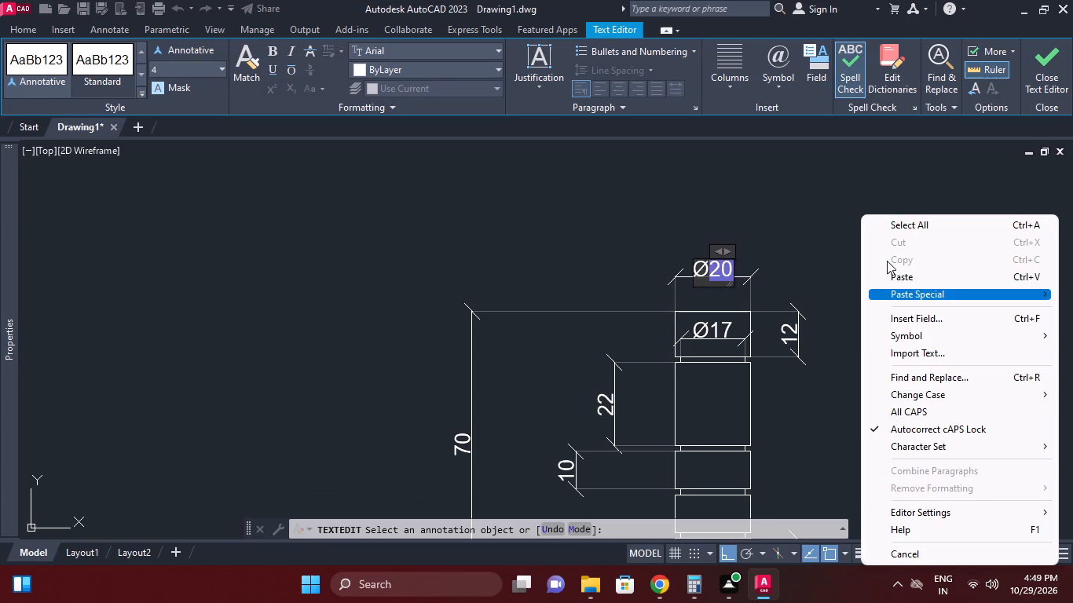
click(864, 199)
click(754, 217)
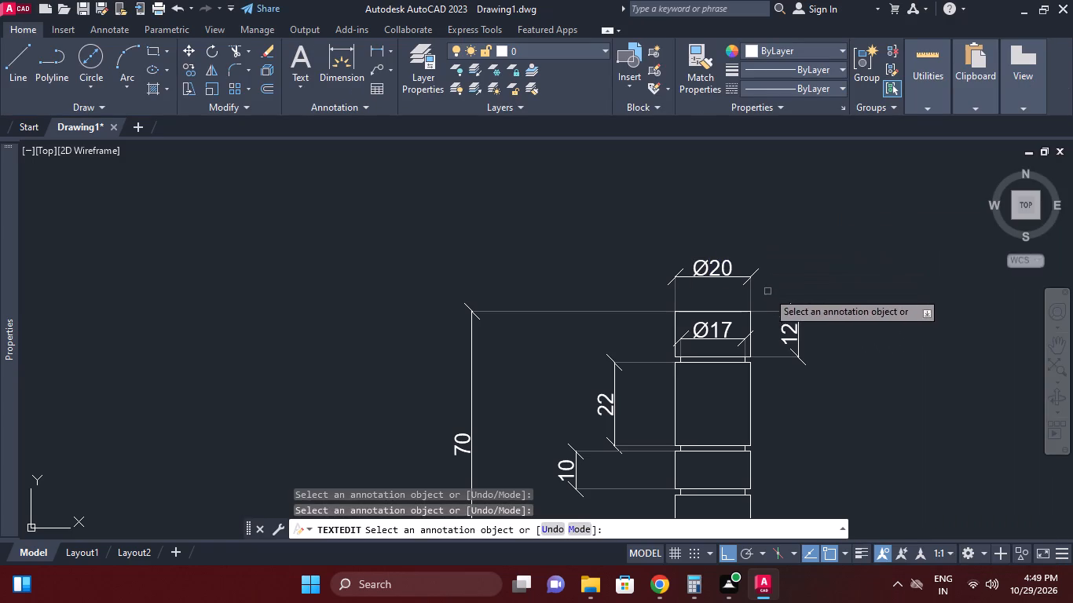
right_click(873, 320)
click(895, 327)
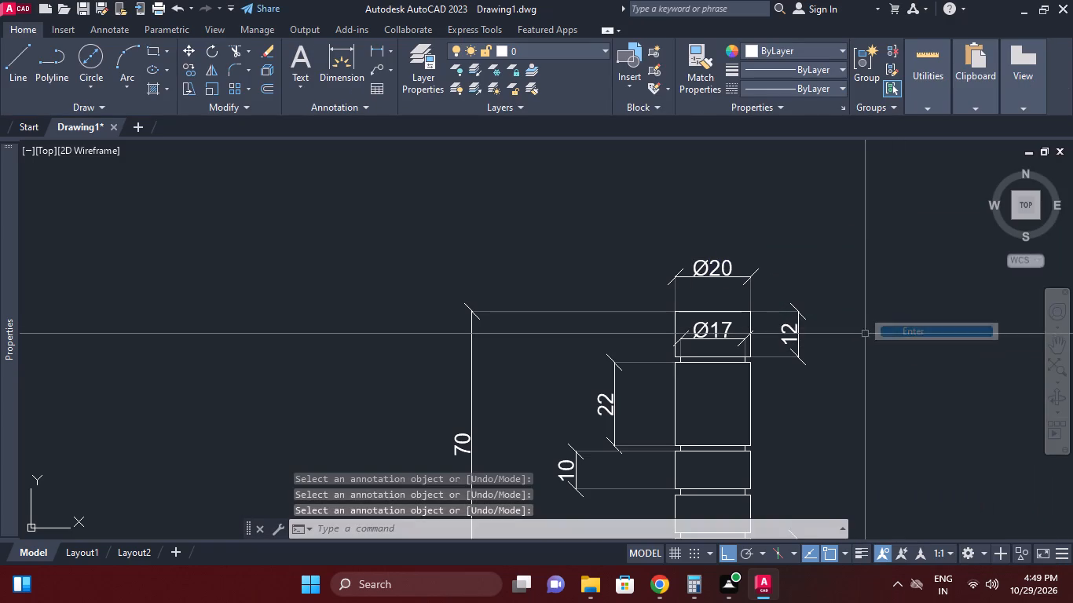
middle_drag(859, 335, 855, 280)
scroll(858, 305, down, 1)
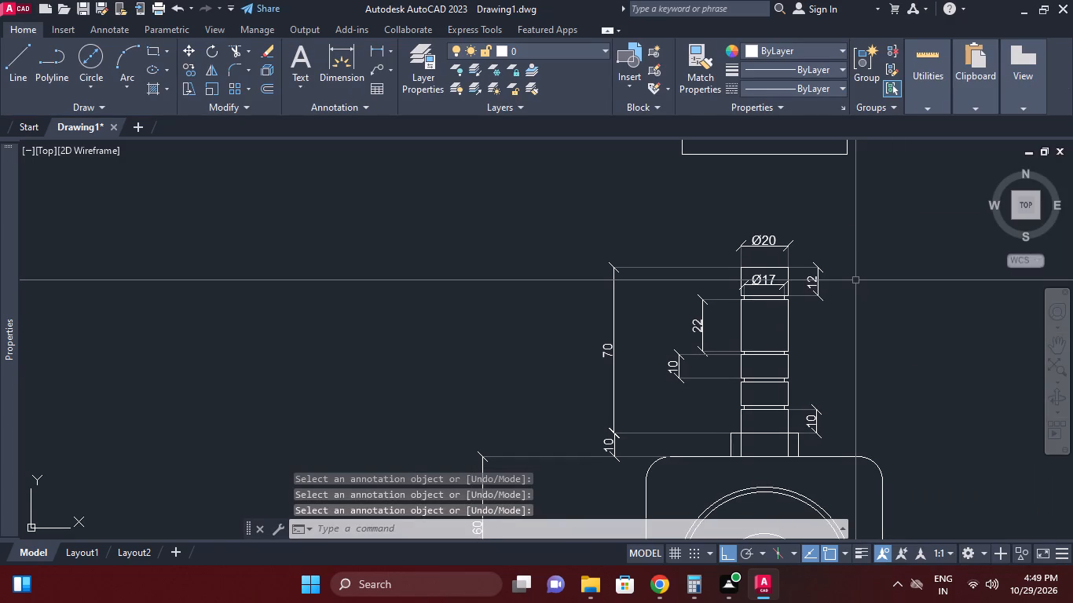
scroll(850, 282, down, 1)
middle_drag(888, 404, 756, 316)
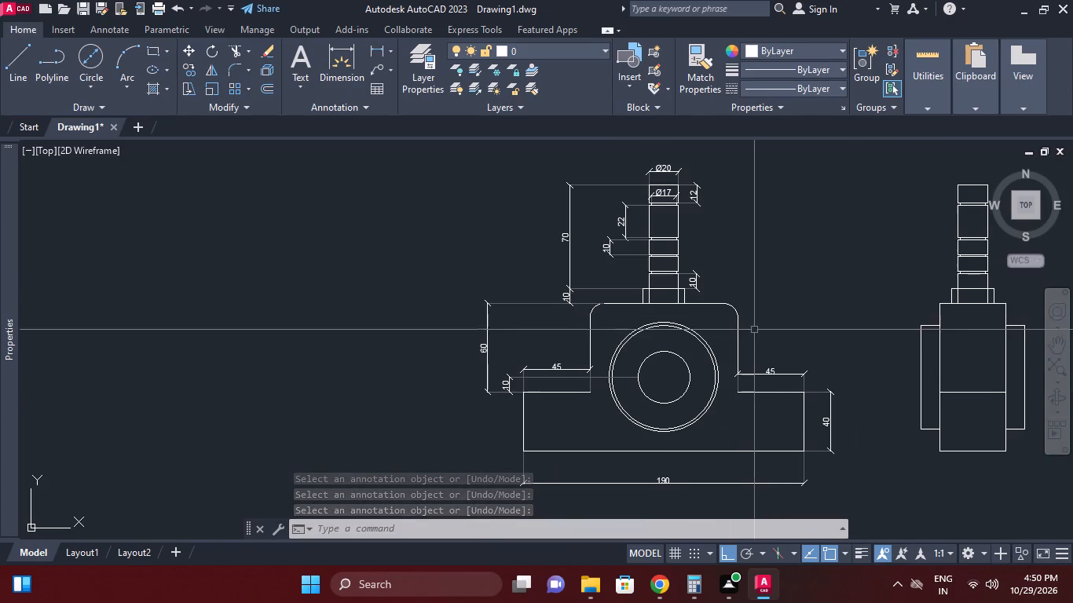
Add a radius dimension to the front view's right rounded corner, placing the text outside above the corner.
click(391, 49)
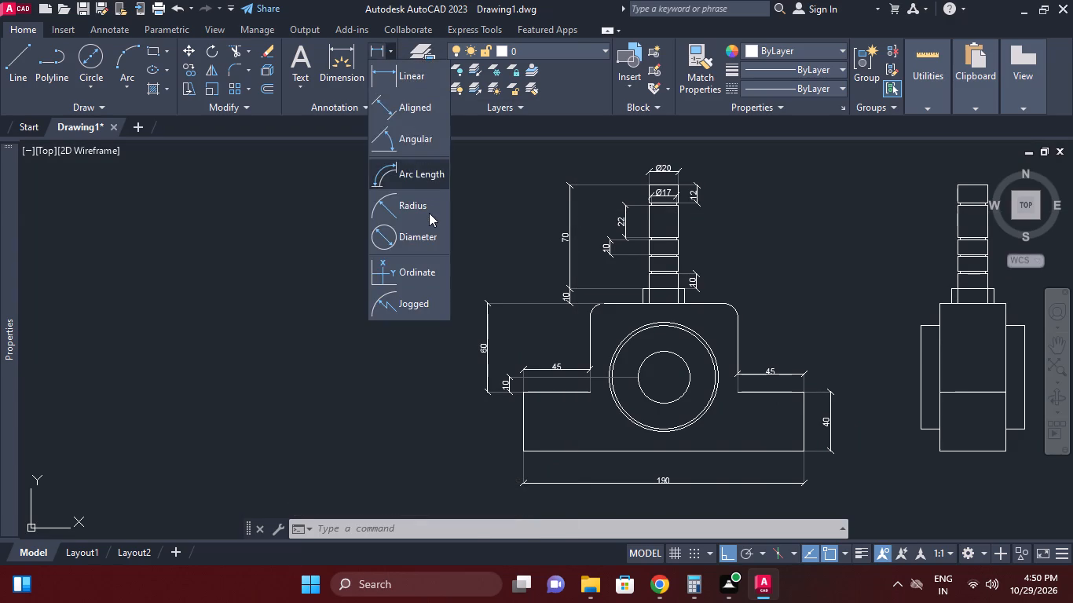
click(429, 213)
scroll(684, 296, up, 1)
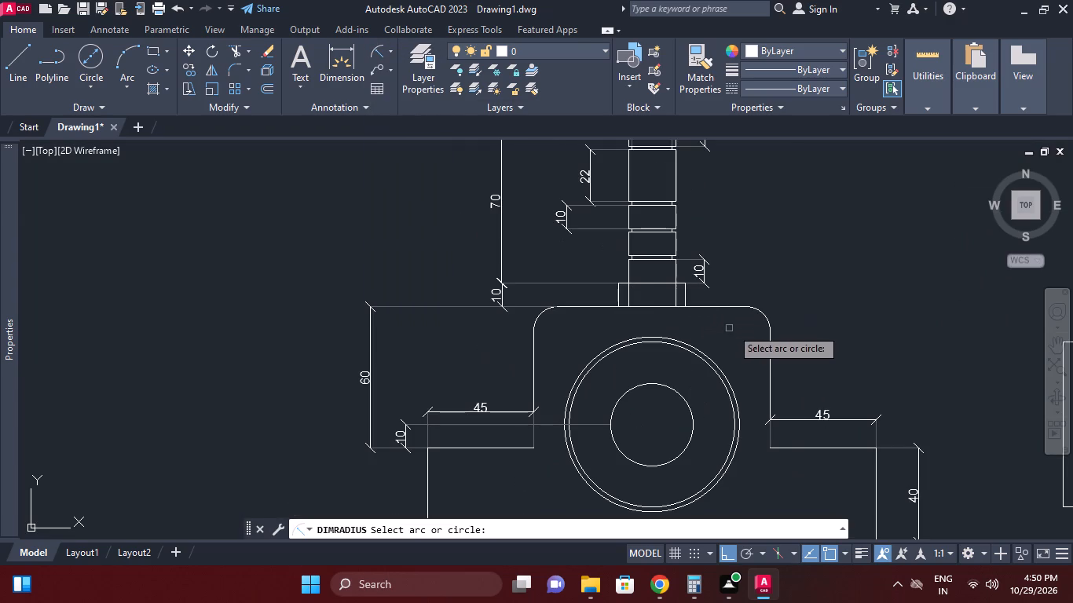
click(760, 315)
click(769, 296)
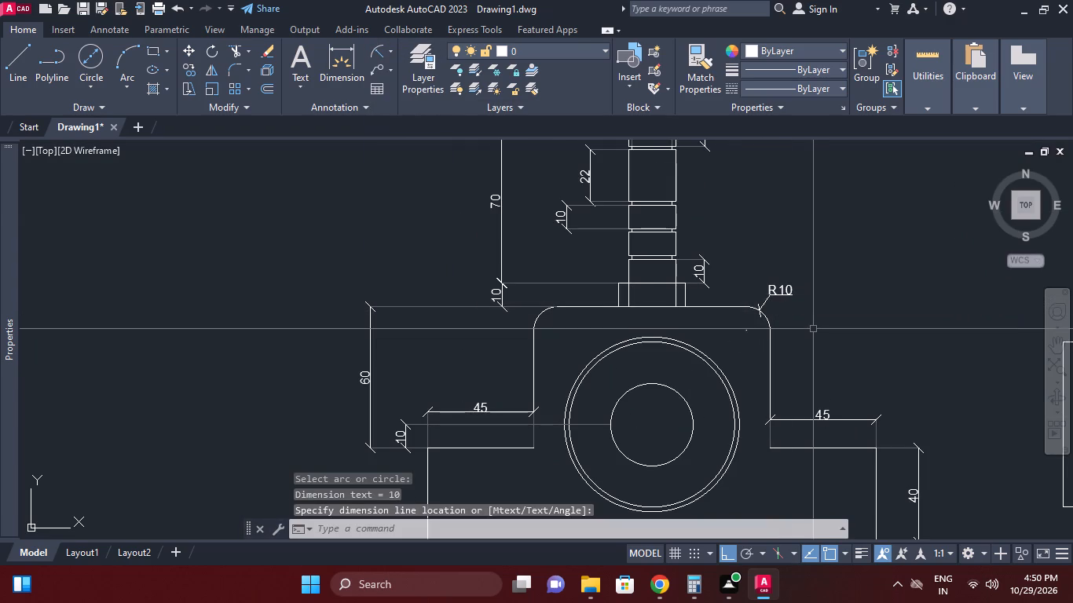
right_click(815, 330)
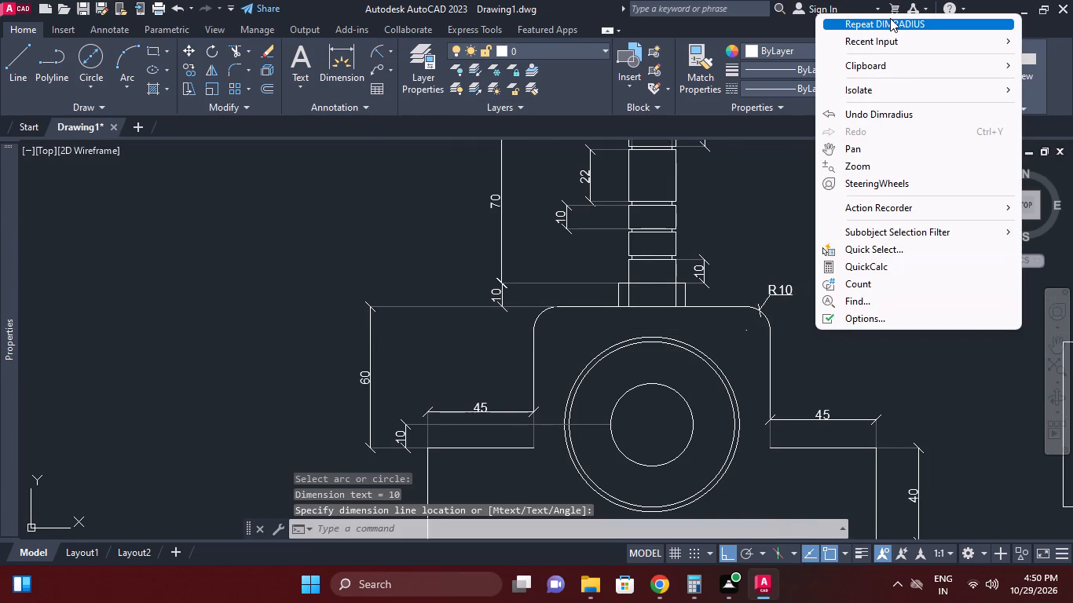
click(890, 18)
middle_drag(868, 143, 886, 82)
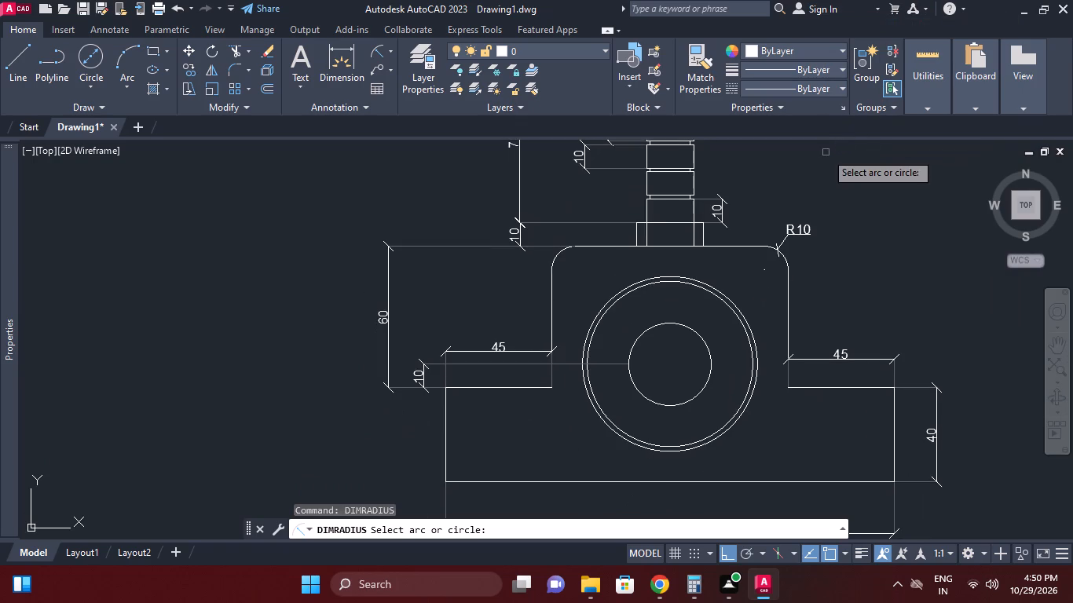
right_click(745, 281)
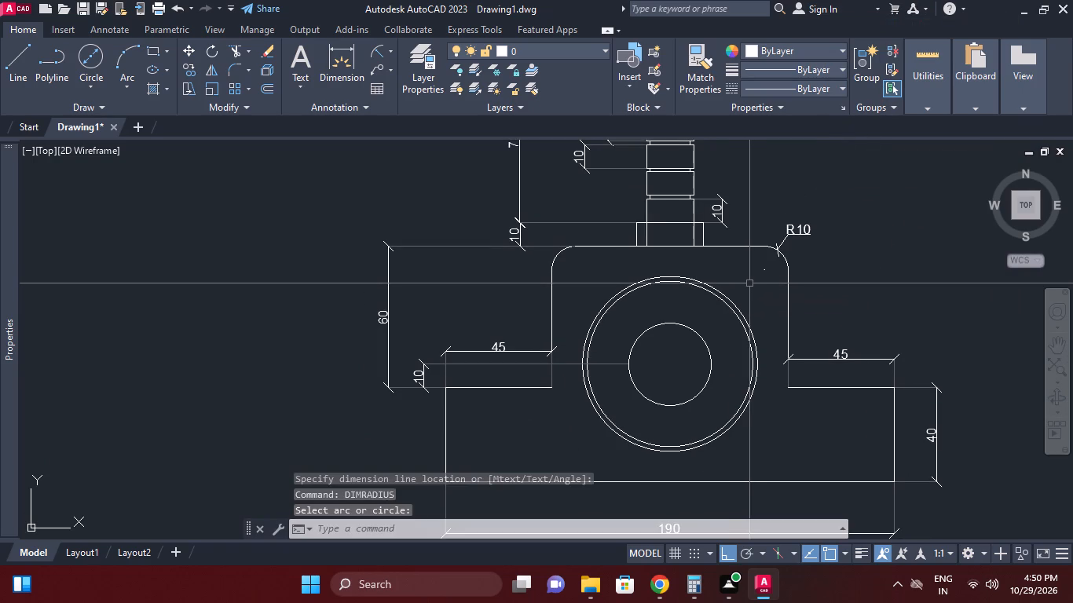
Add a center mark to the outermost of the front view's concentric circles.
text(CM)
key(space)
scroll(726, 288, up, 2)
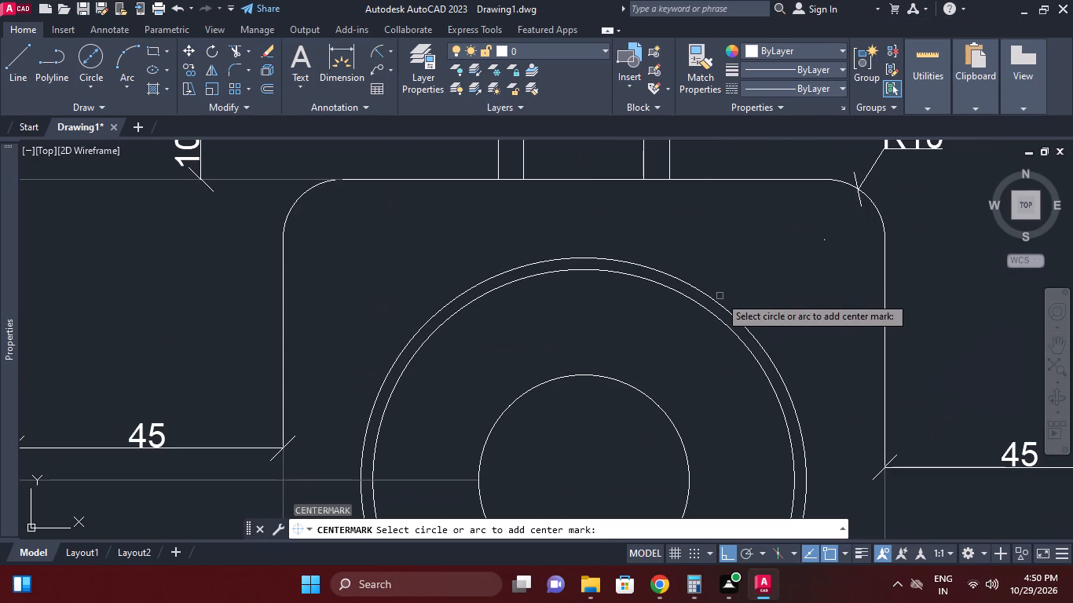
click(720, 301)
right_click(735, 267)
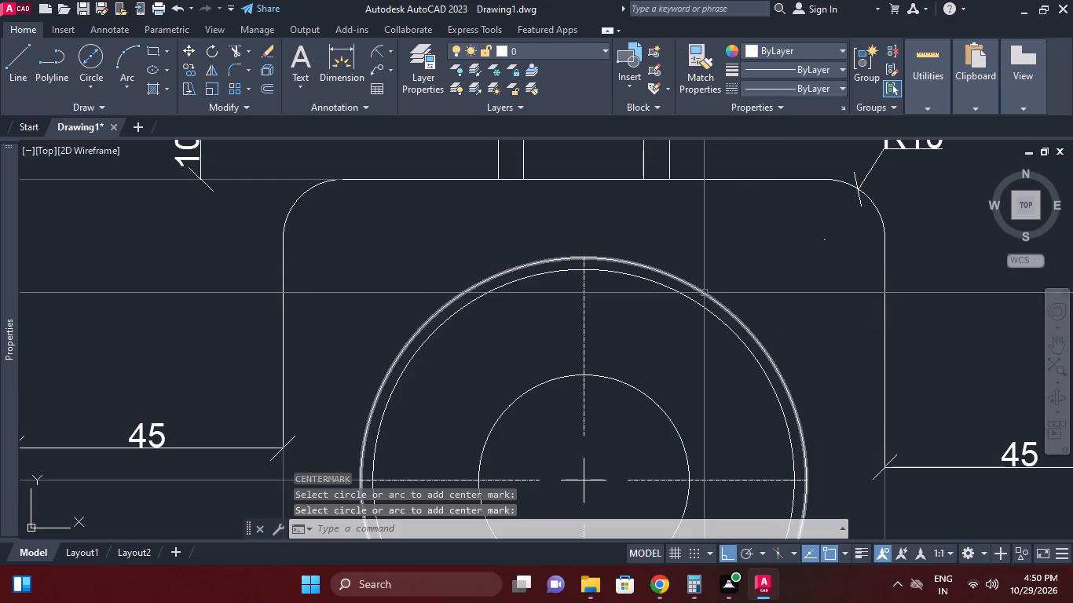
Erase the outermost concentric circle in the front view, keeping the center mark.
click(704, 292)
right_click(710, 265)
click(752, 259)
Change the front view's center mark color to Red and deselect it.
drag(636, 309, 625, 318)
click(565, 312)
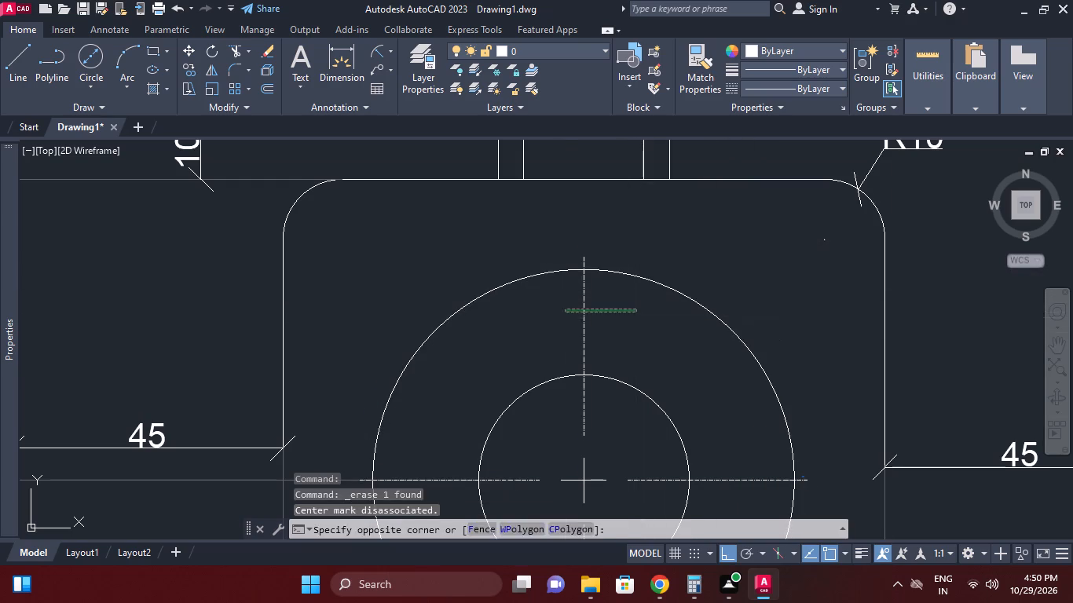
click(808, 36)
click(809, 49)
click(748, 206)
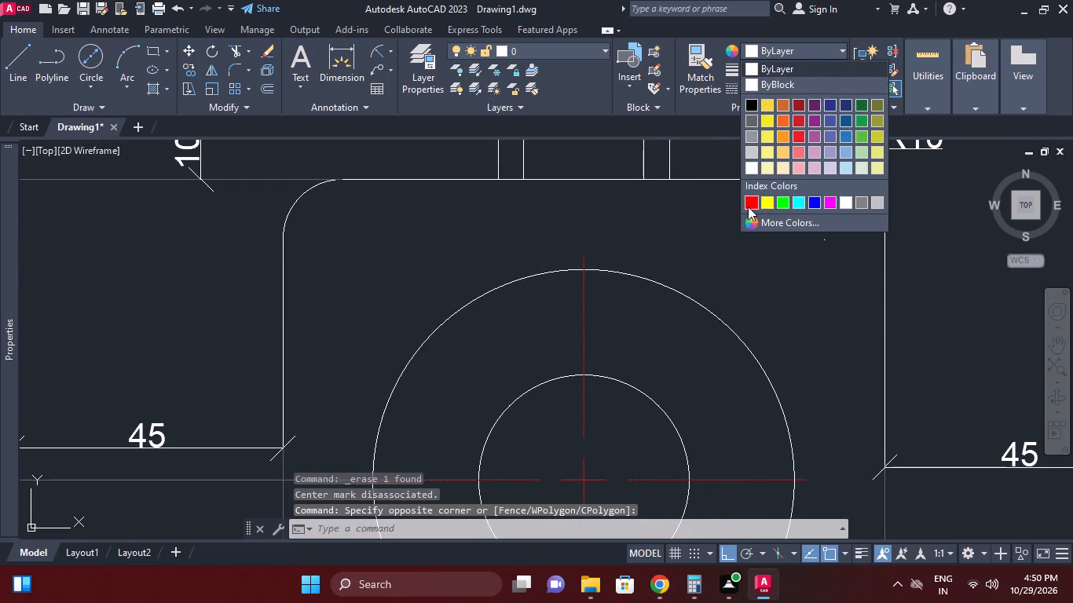
scroll(726, 267, down, 3)
scroll(735, 302, up, 1)
right_click(755, 257)
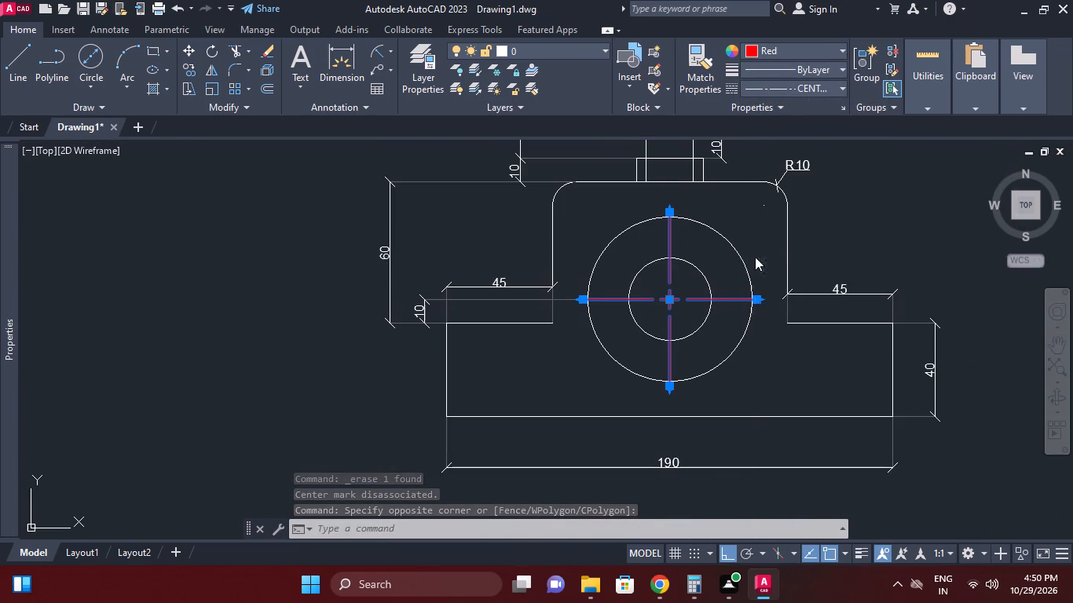
click(811, 422)
Add a radius dimension to the front view's larger circle, placing the text just outside its upper right.
middle_drag(821, 321, 822, 326)
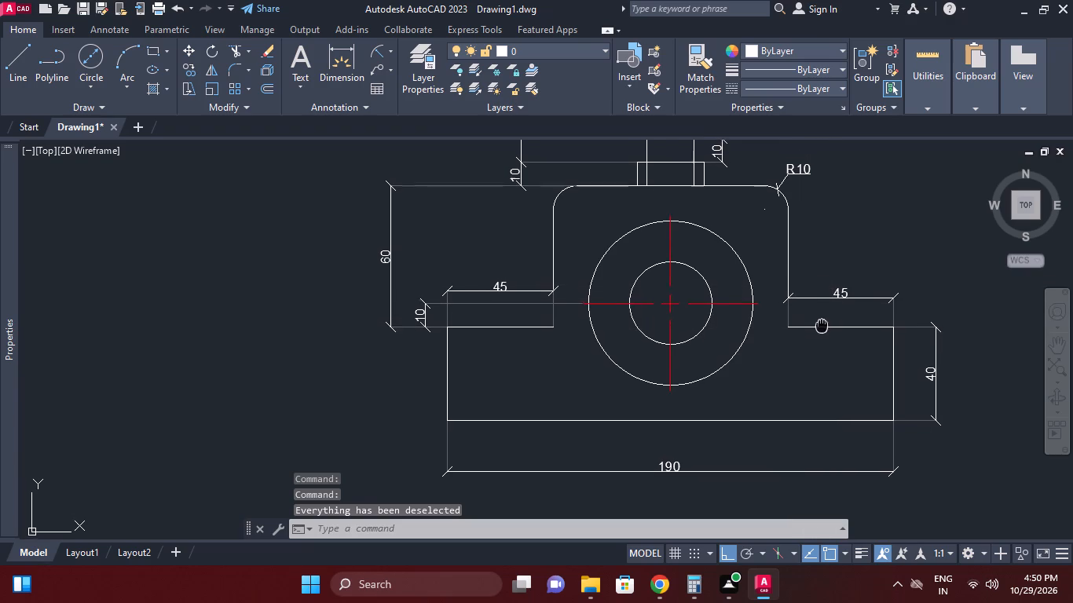
middle_drag(822, 326, 812, 320)
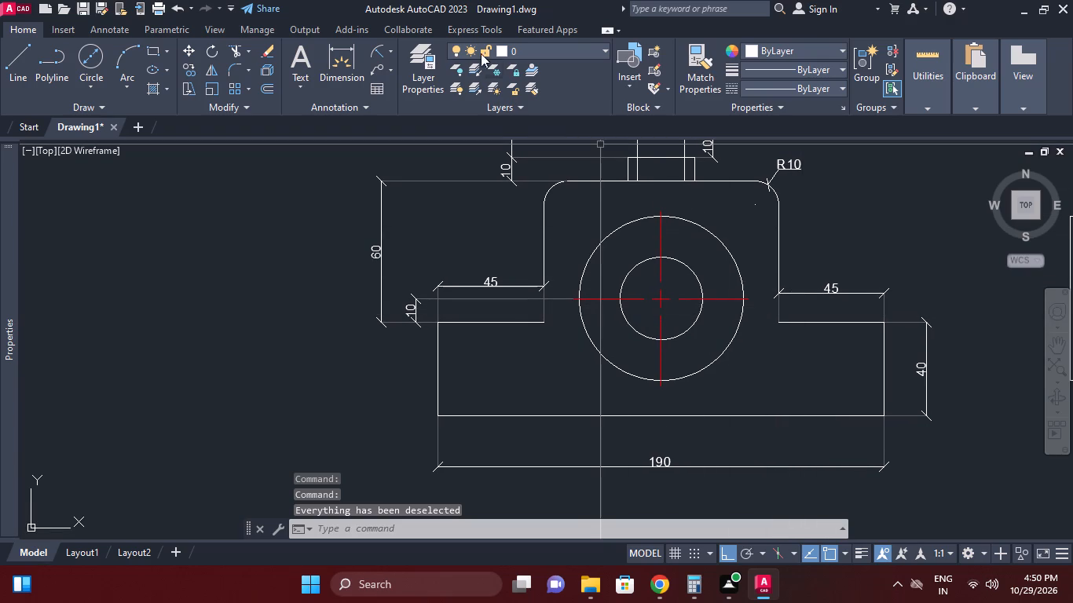
click(378, 55)
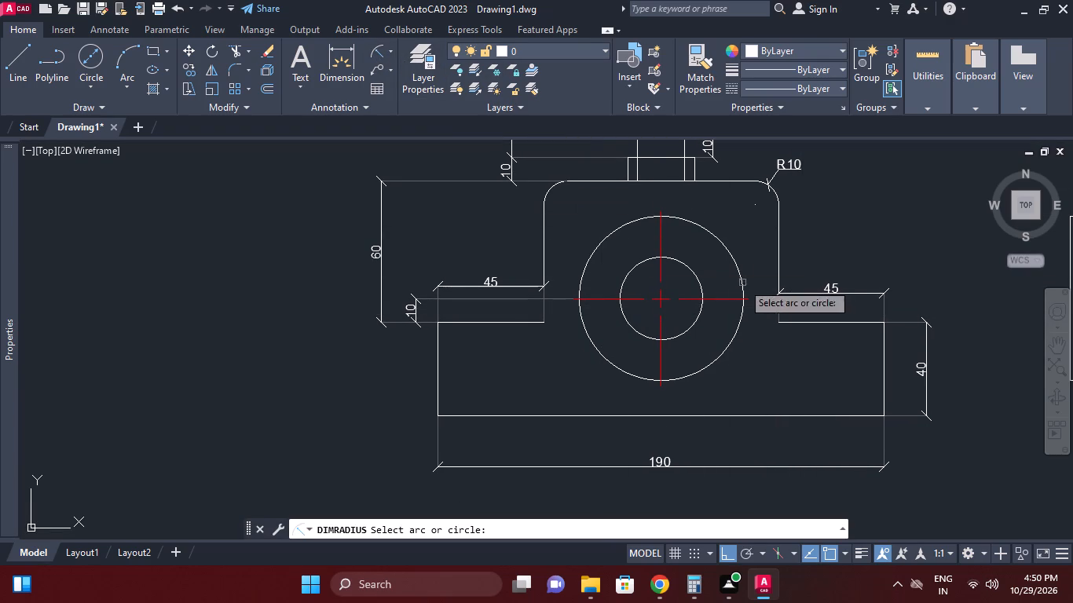
click(726, 245)
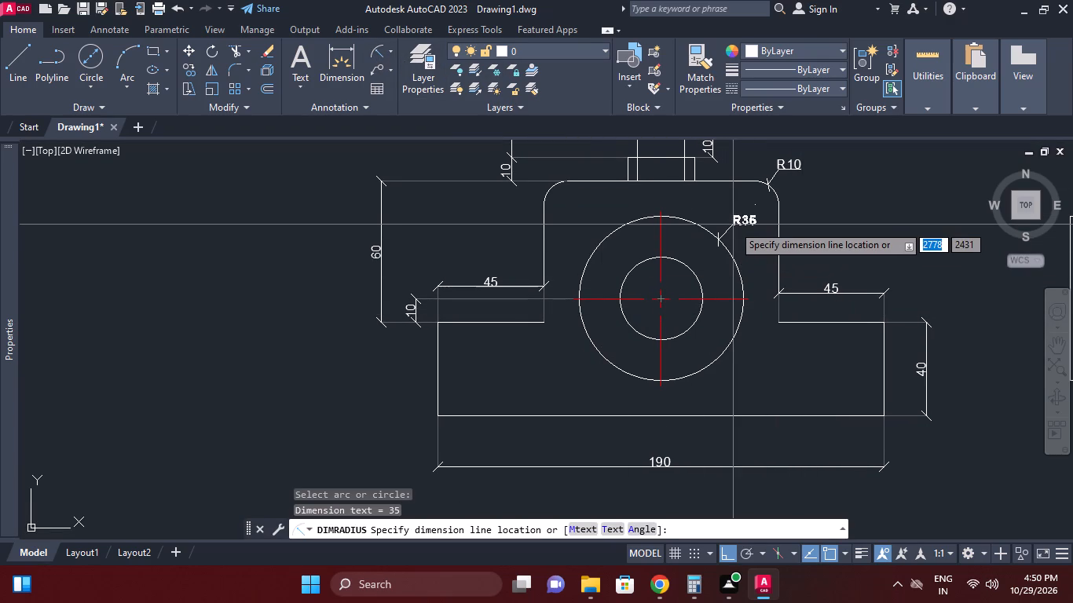
click(733, 225)
Add a radius dimension to the front view's inner circle, placing the text at lower right beyond the larger circle.
right_click(862, 213)
click(892, 220)
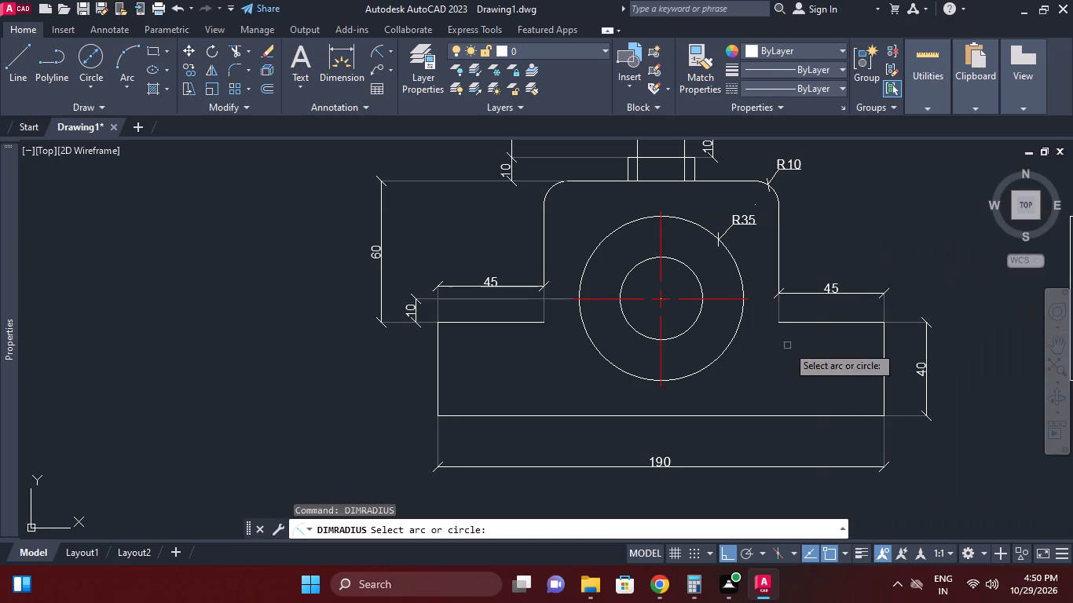
click(696, 319)
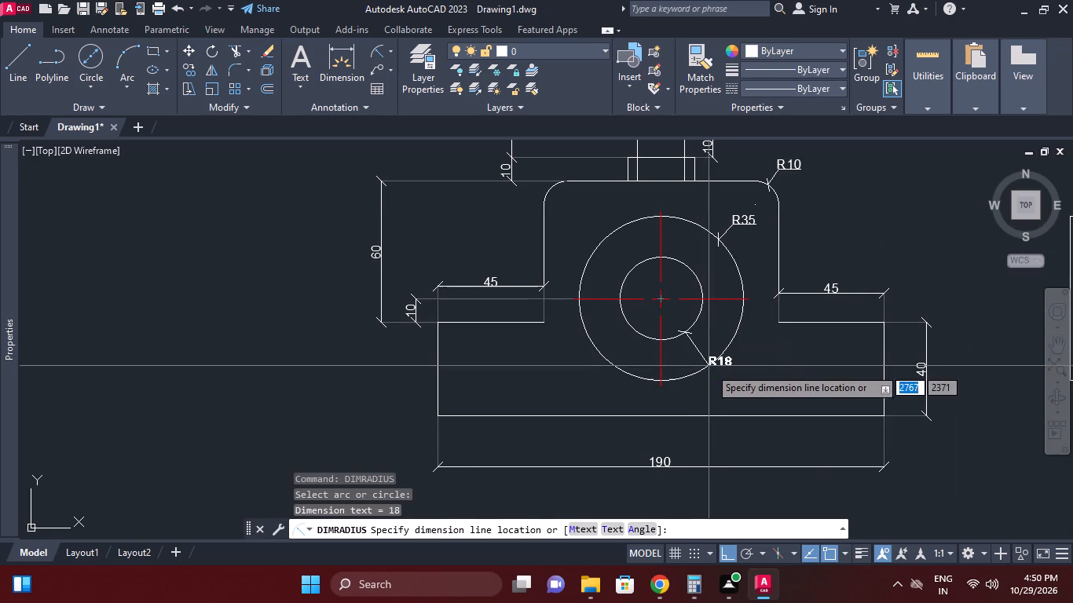
click(726, 393)
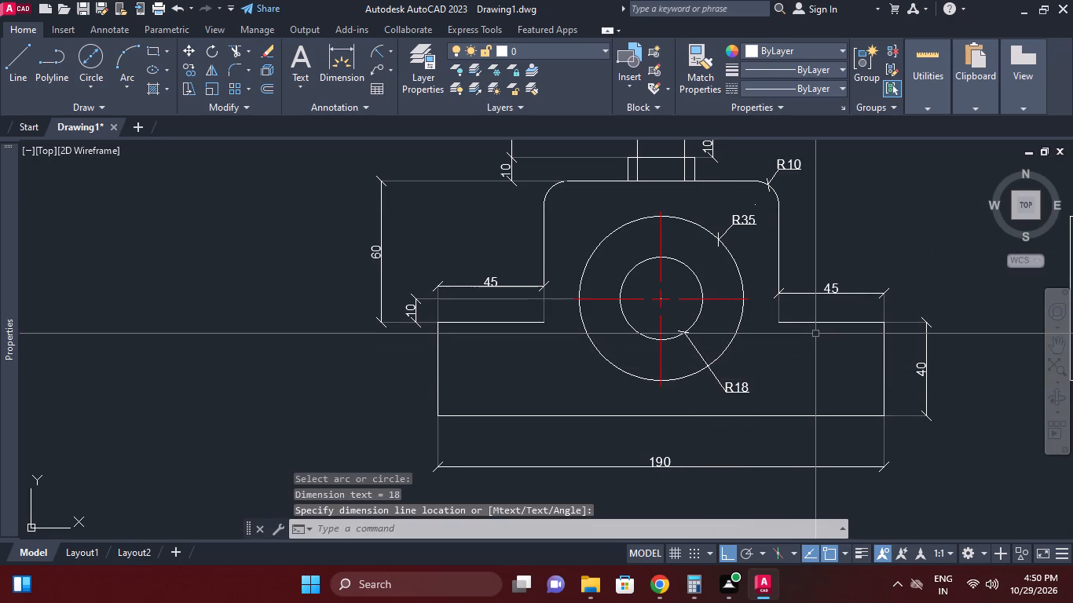
Set the inner circle's radius dimension precision to one decimal place (0.0).
click(744, 390)
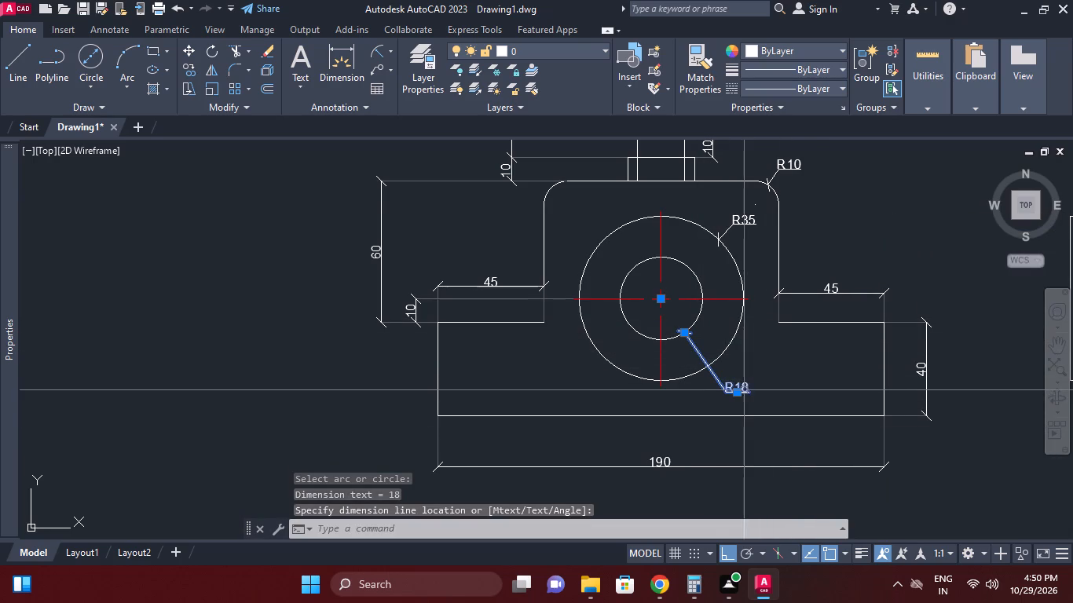
right_click(744, 390)
click(809, 152)
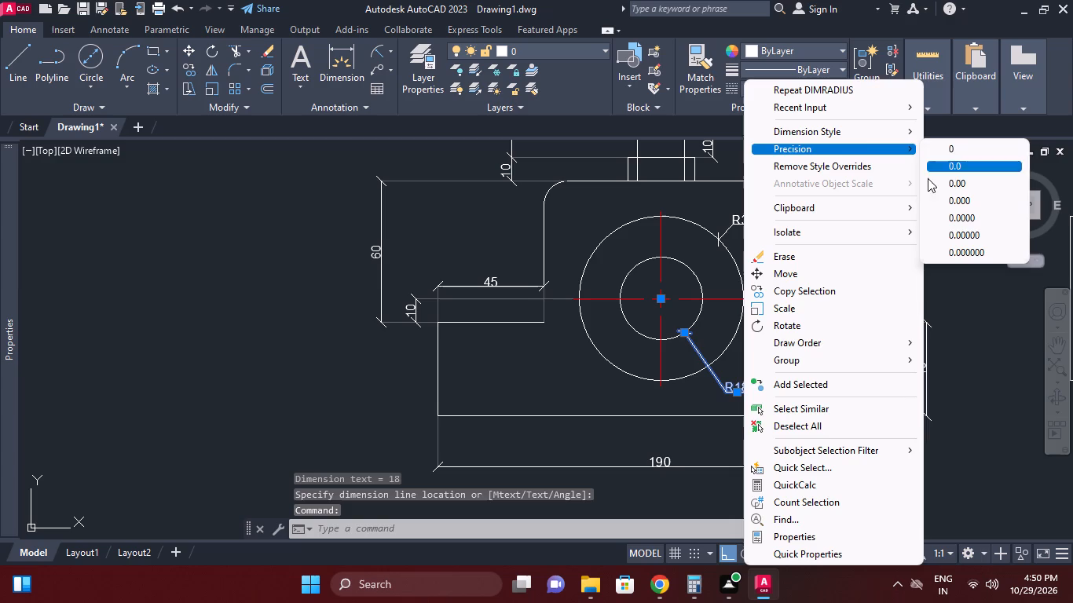
click(939, 171)
Add a horizontal linear dimension across the top groove's width in the side view, placed above the stem.
middle_drag(883, 261, 859, 259)
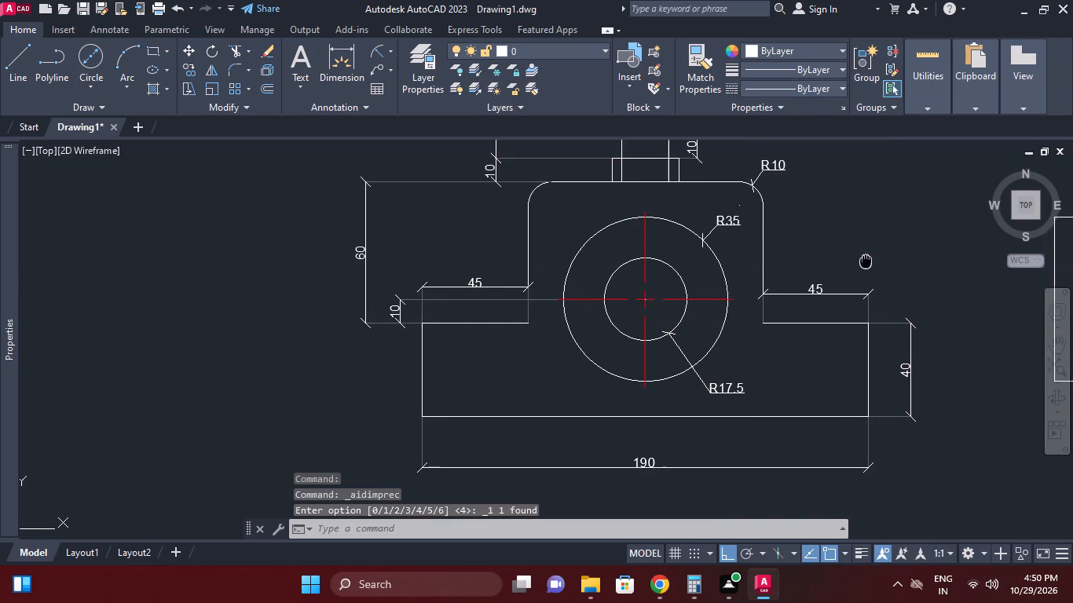
middle_drag(859, 259, 850, 258)
scroll(846, 266, down, 1)
middle_drag(844, 272, 822, 295)
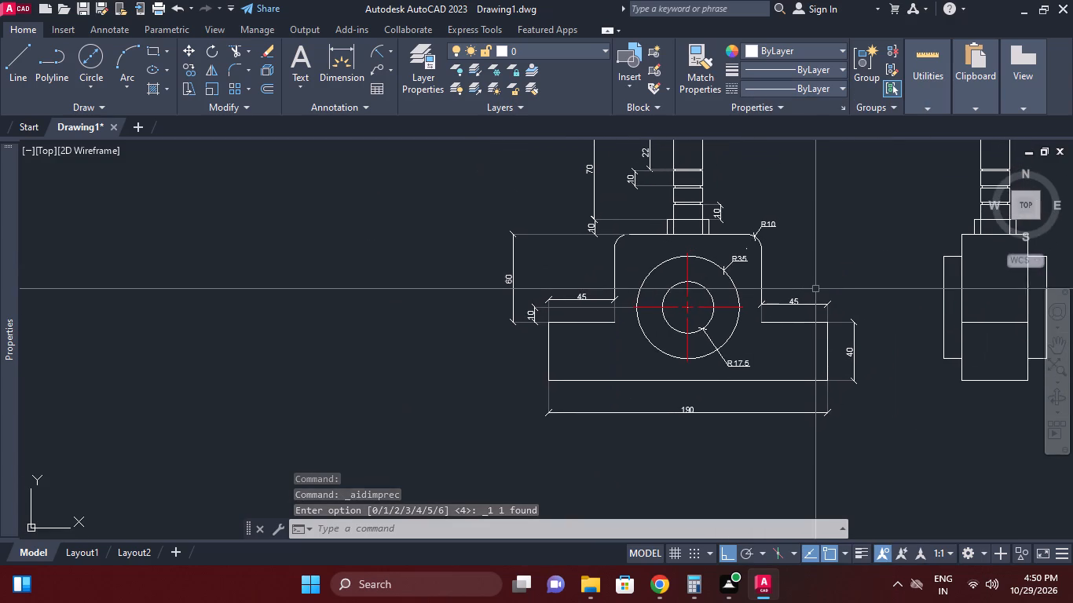
middle_drag(849, 267, 752, 292)
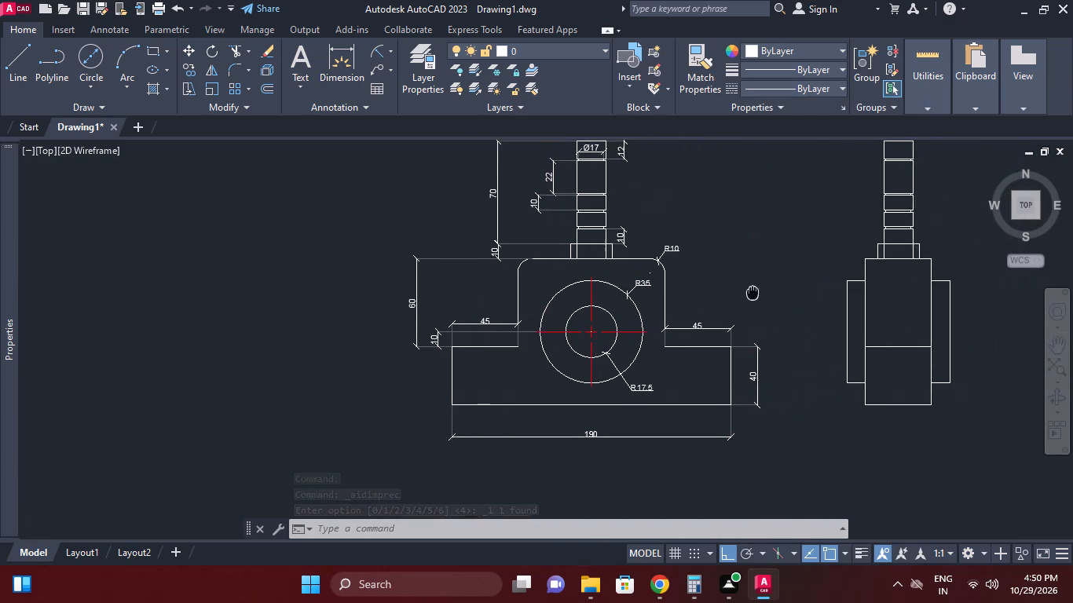
middle_drag(752, 292, 683, 344)
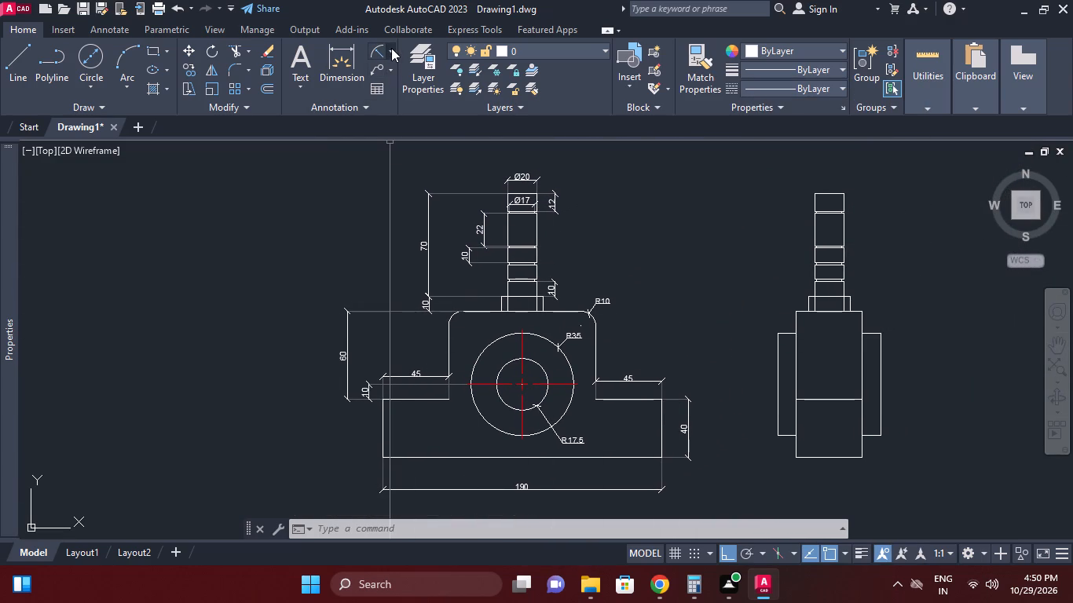
click(391, 48)
click(420, 82)
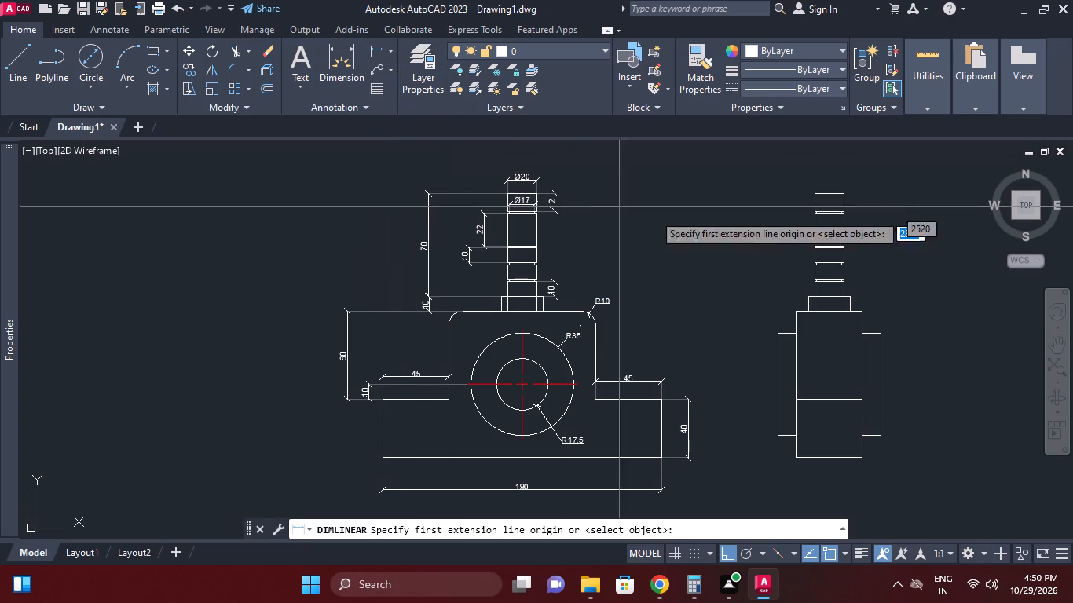
middle_drag(751, 221, 720, 251)
scroll(837, 232, up, 2)
scroll(704, 268, up, 2)
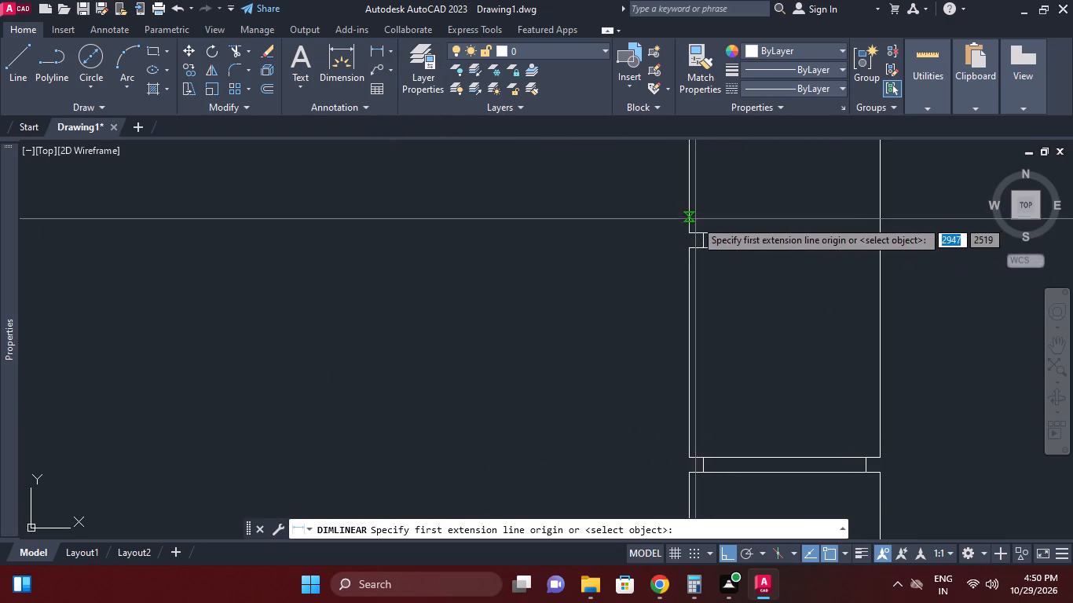
click(700, 228)
click(866, 234)
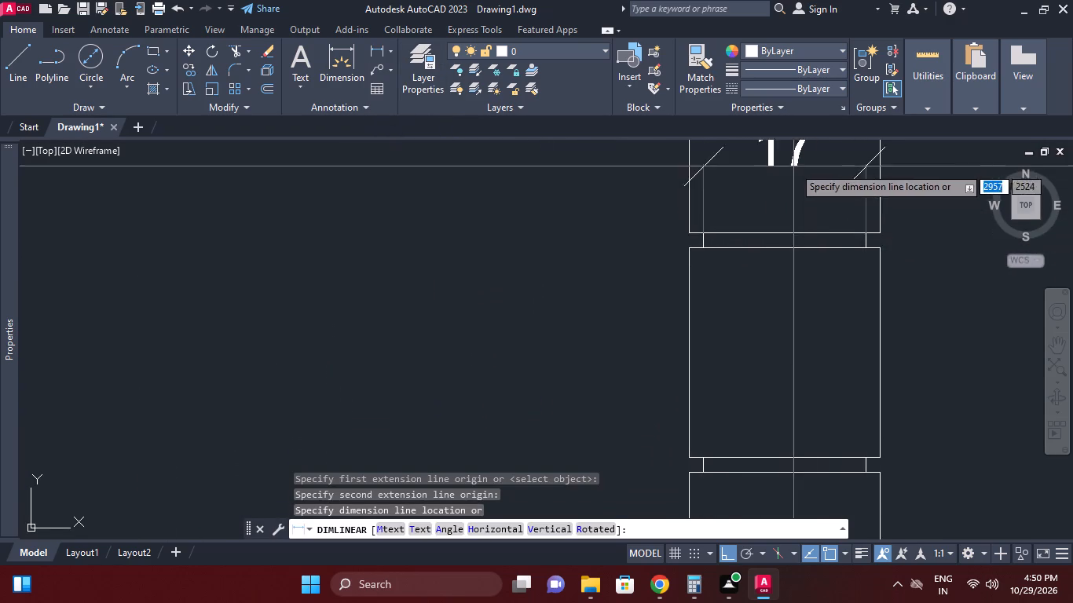
middle_drag(793, 170, 793, 257)
scroll(791, 204, down, 2)
middle_click(788, 231)
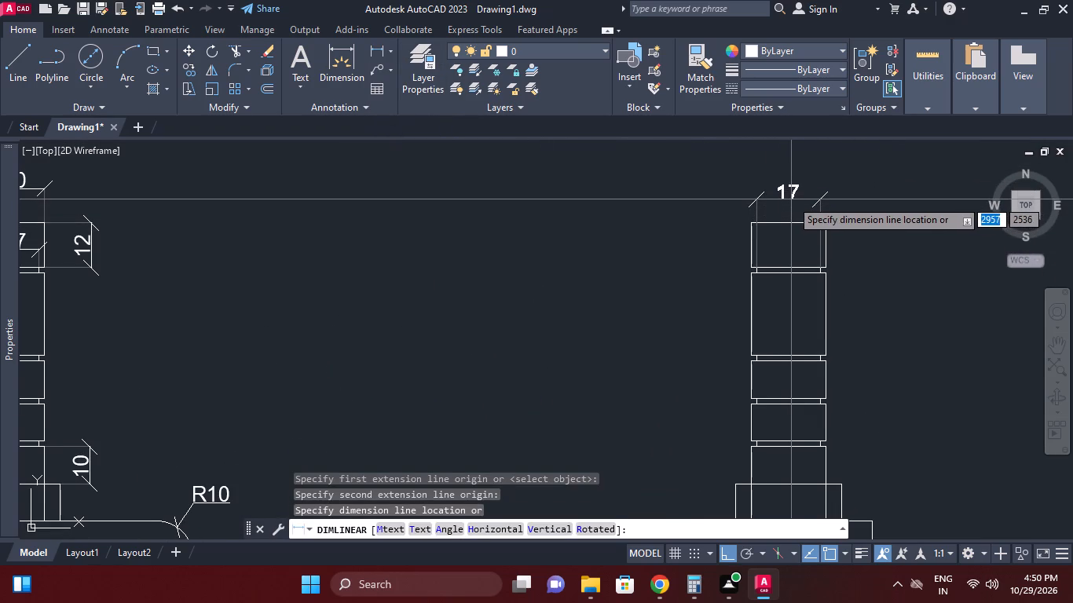
click(791, 199)
Add a diameter symbol before the side view's groove width dimension text, making it Ø17, and finish text editing.
double_click(793, 193)
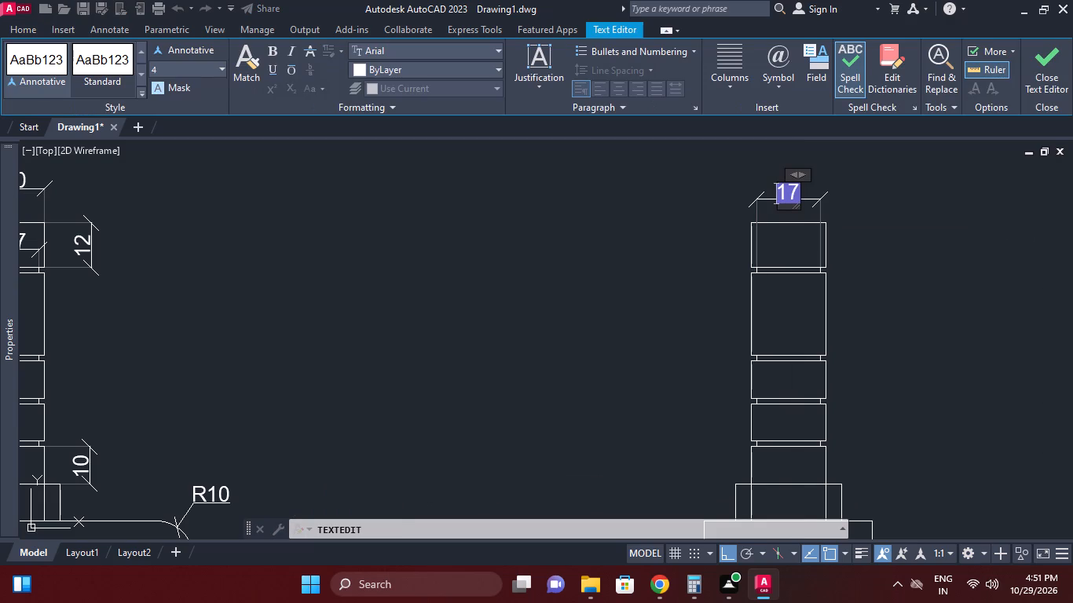
click(773, 70)
click(808, 148)
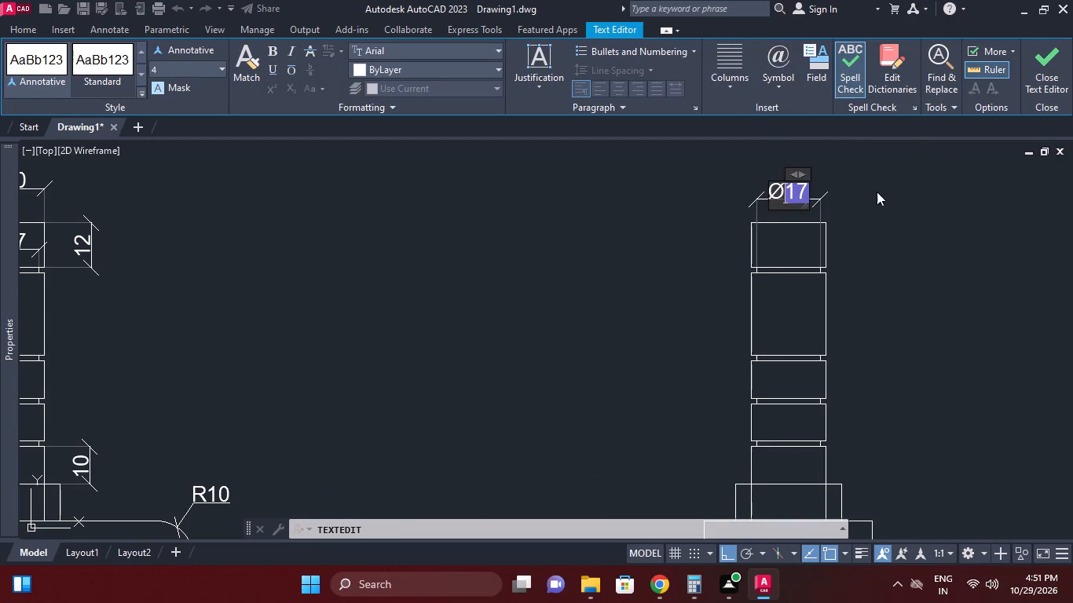
click(892, 246)
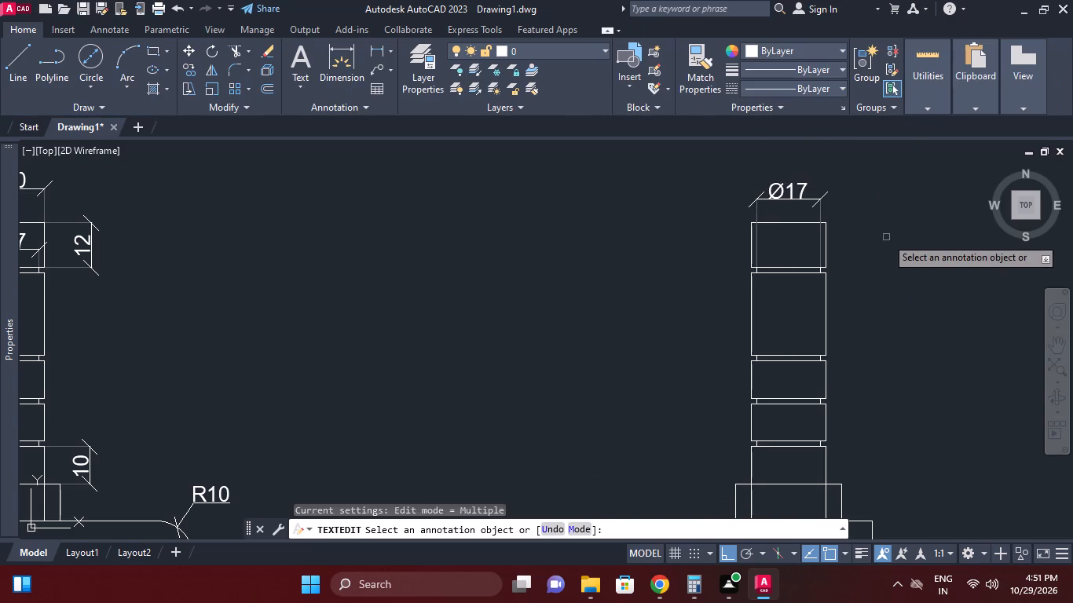
right_click(886, 237)
click(910, 259)
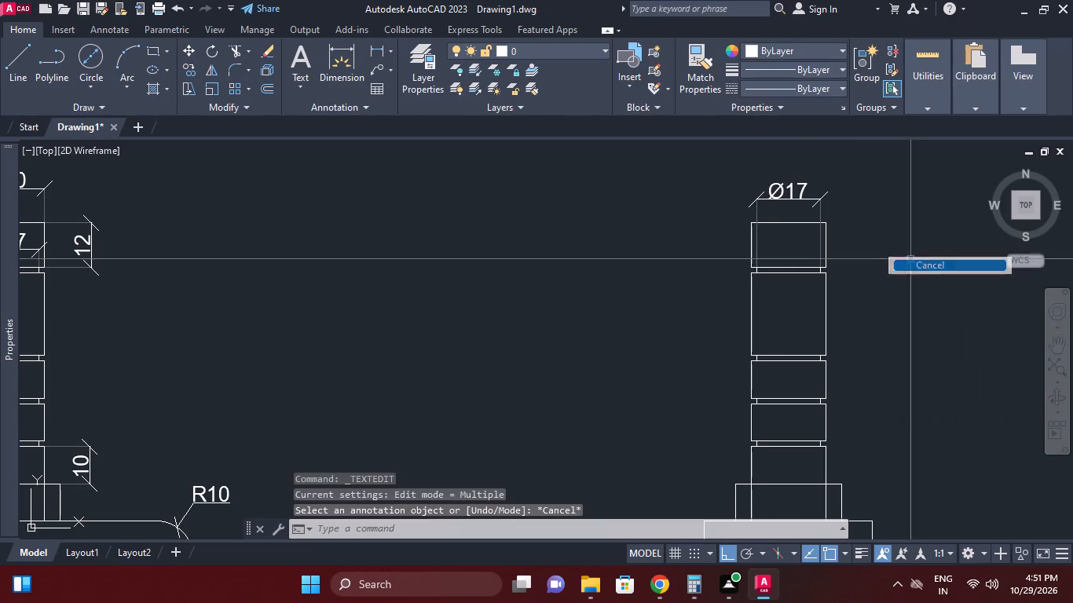
Add a vertical linear dimension for the top groove's height in the side view, placed left of the stem.
click(379, 48)
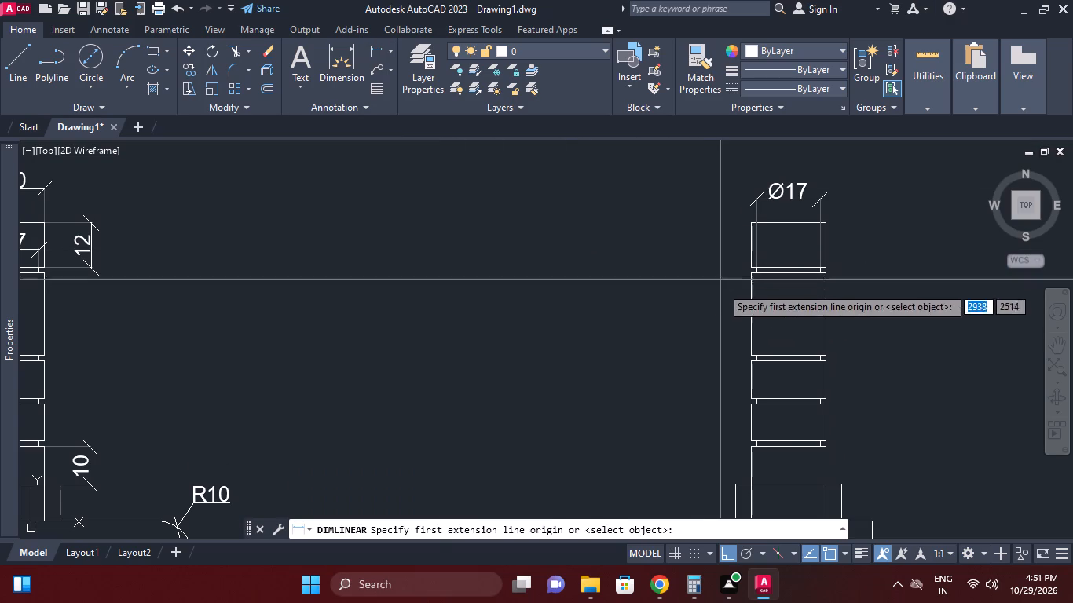
scroll(739, 311, up, 1)
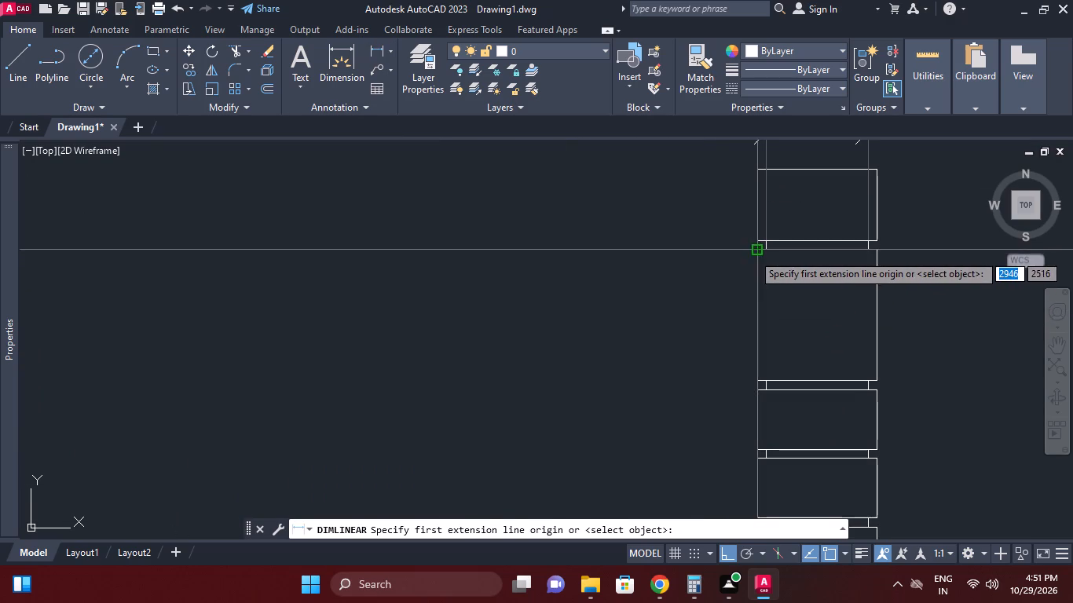
click(753, 254)
click(753, 245)
click(684, 250)
Add a vertical linear dimension for the second groove's height in the side view, placed right of the stem.
right_click(712, 214)
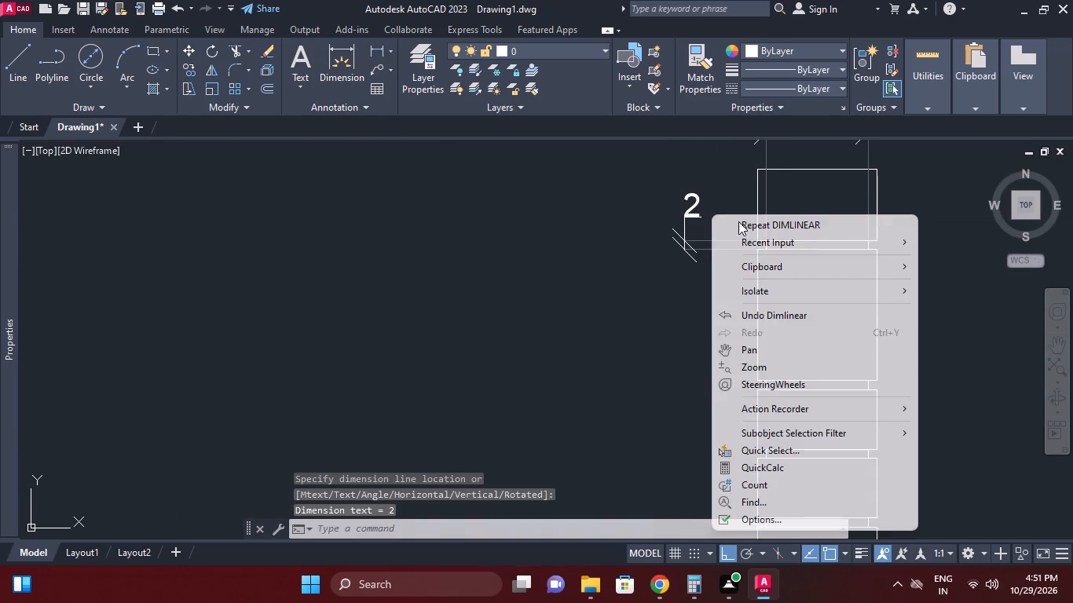
click(738, 221)
middle_drag(789, 308, 725, 254)
click(815, 327)
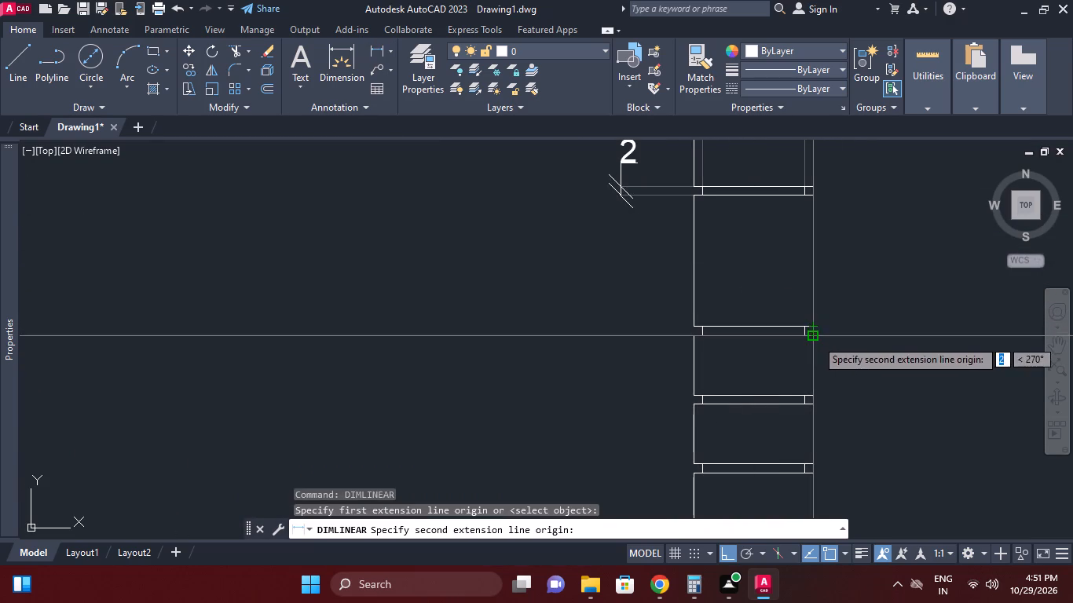
click(816, 339)
click(907, 316)
Add a vertical linear dimension for the third groove's height left of the stem, correcting its lower extension origin to the groove's bottom edge.
right_click(883, 358)
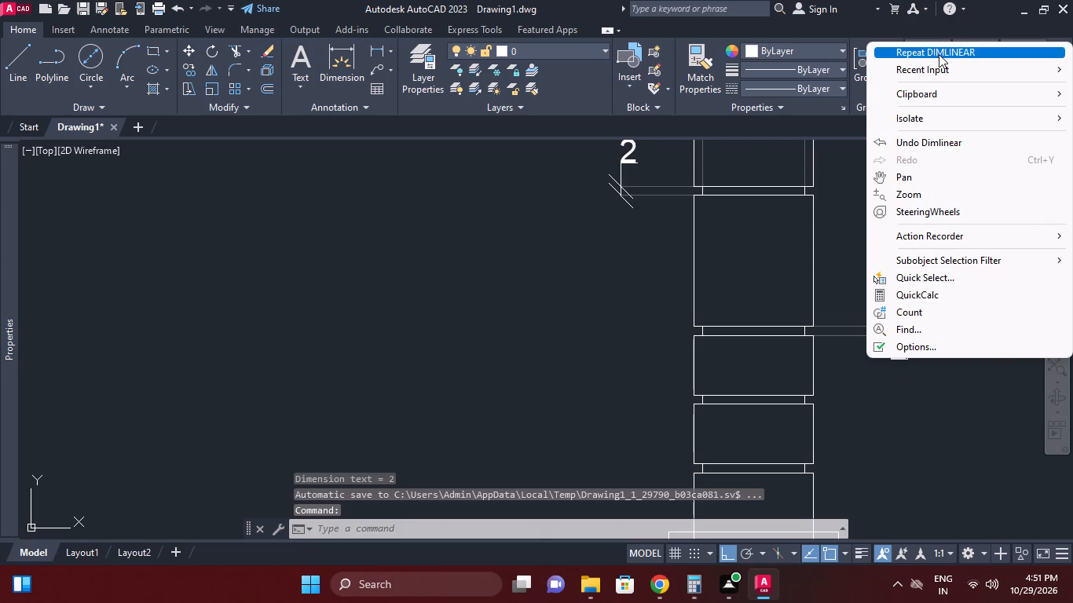
click(939, 54)
middle_drag(732, 359, 742, 300)
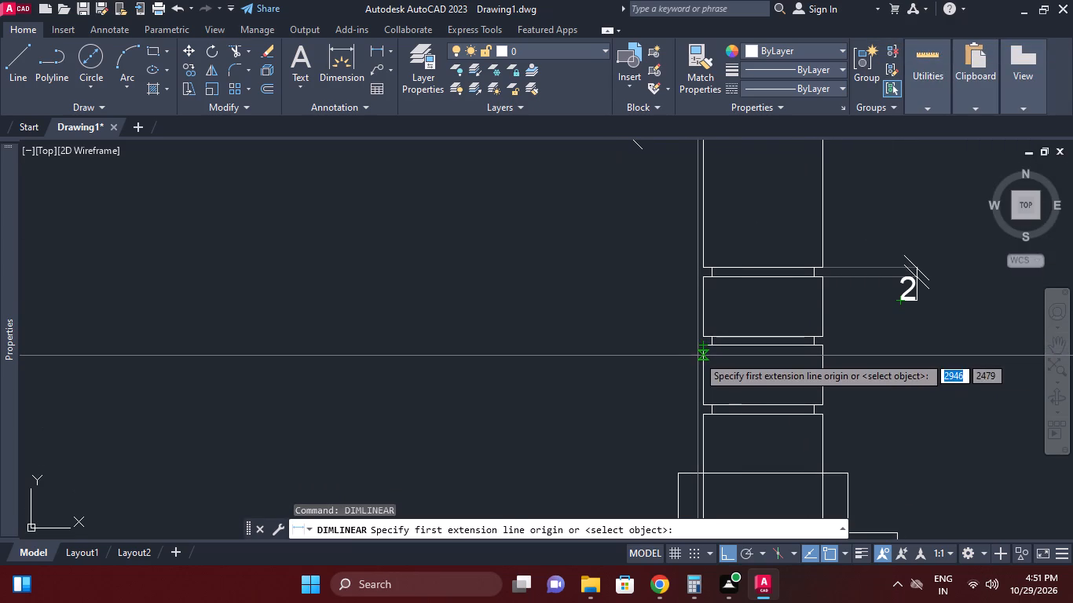
click(698, 356)
click(701, 336)
click(624, 344)
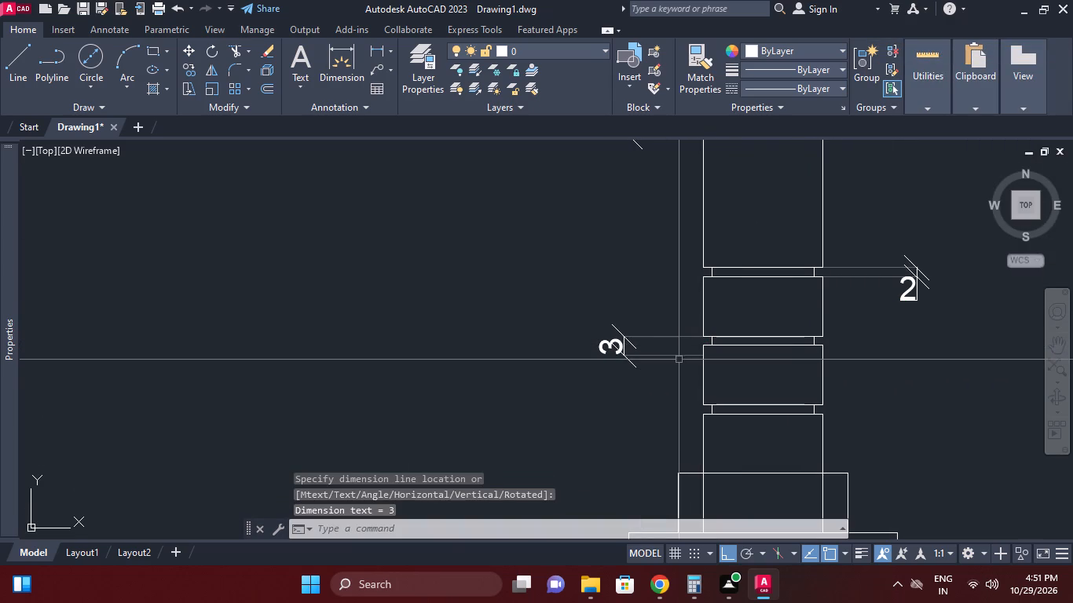
click(679, 359)
click(707, 354)
click(707, 346)
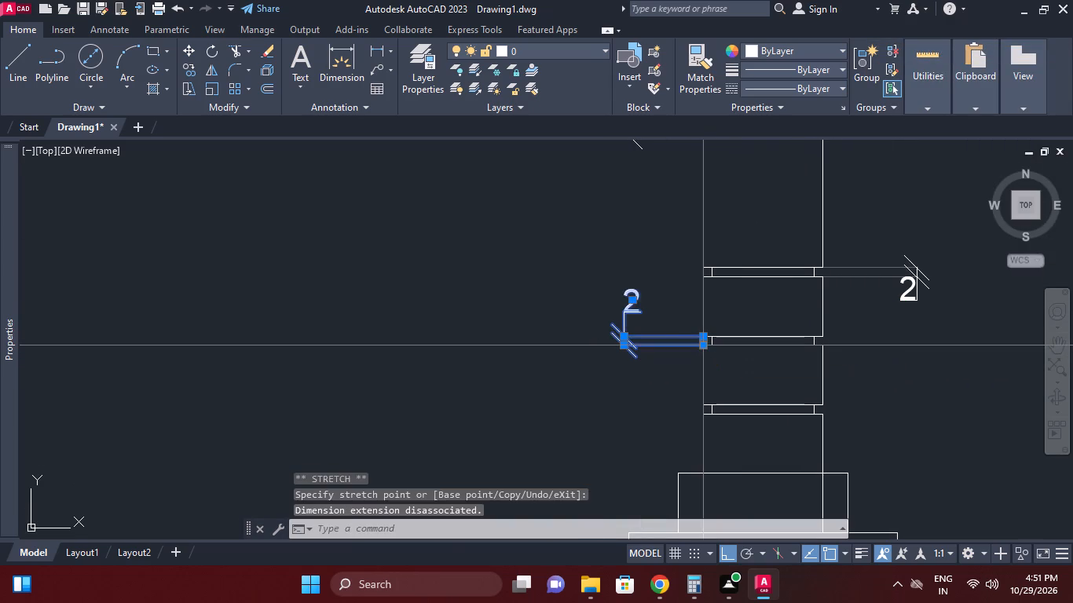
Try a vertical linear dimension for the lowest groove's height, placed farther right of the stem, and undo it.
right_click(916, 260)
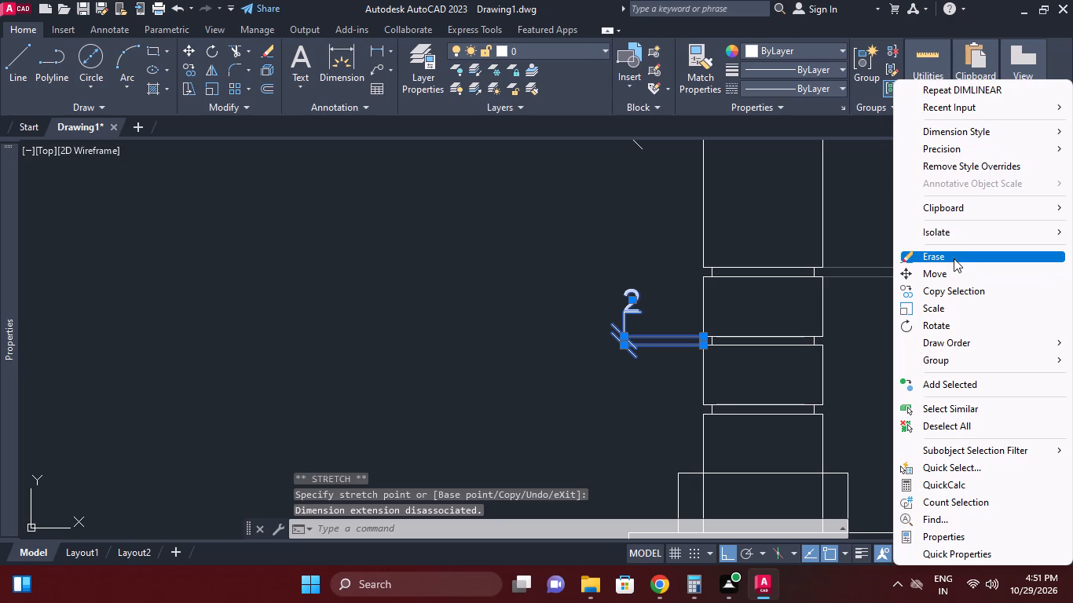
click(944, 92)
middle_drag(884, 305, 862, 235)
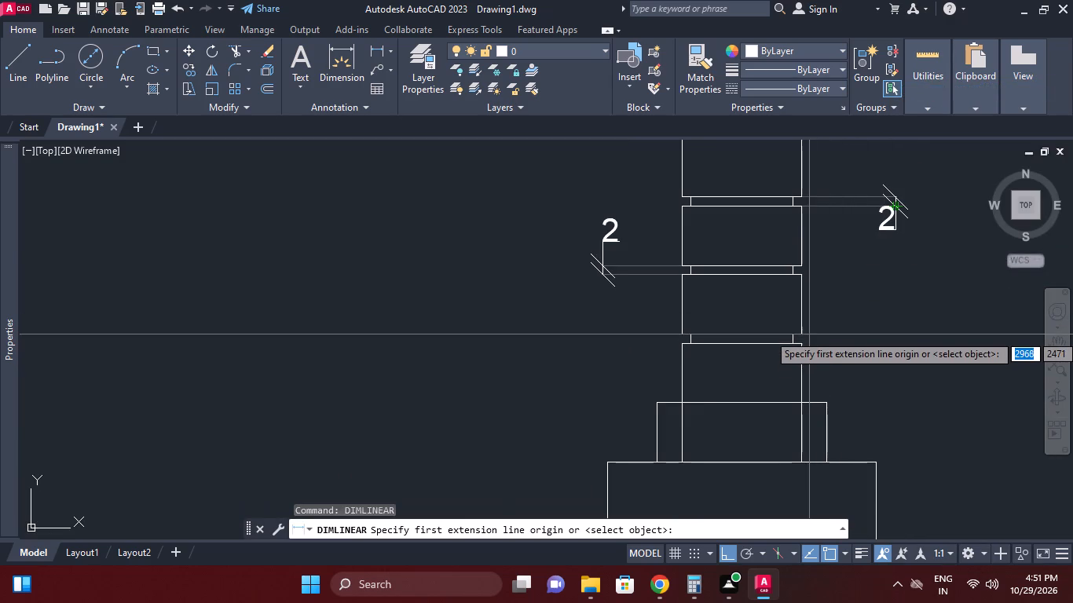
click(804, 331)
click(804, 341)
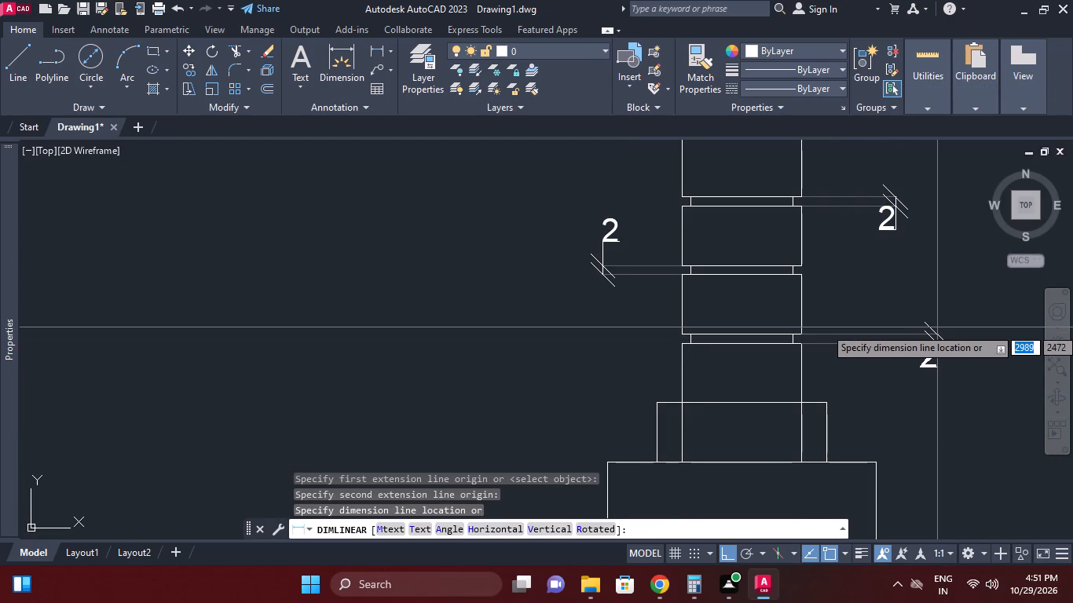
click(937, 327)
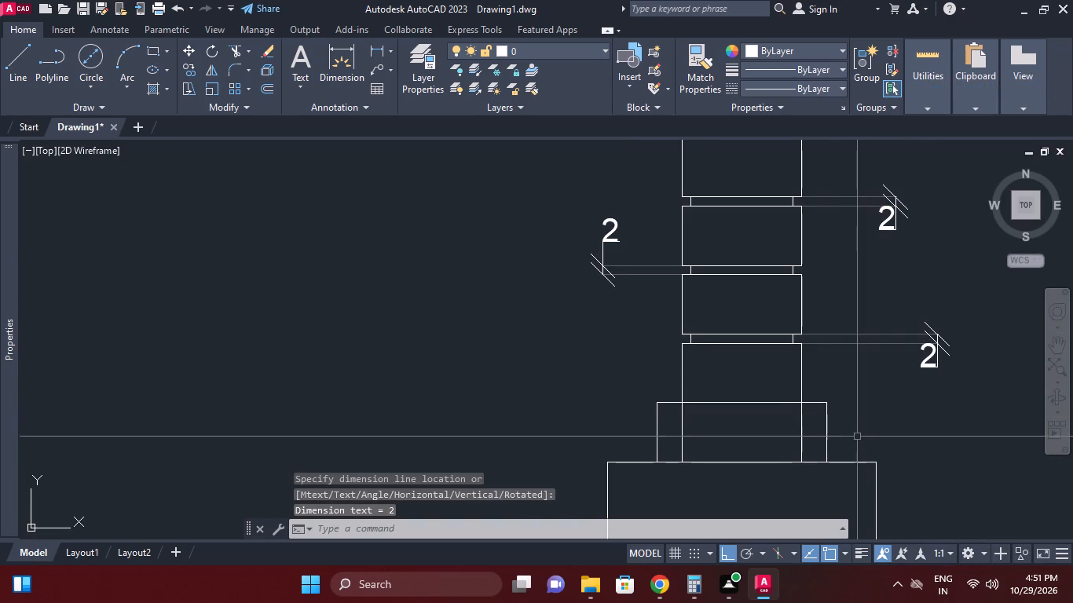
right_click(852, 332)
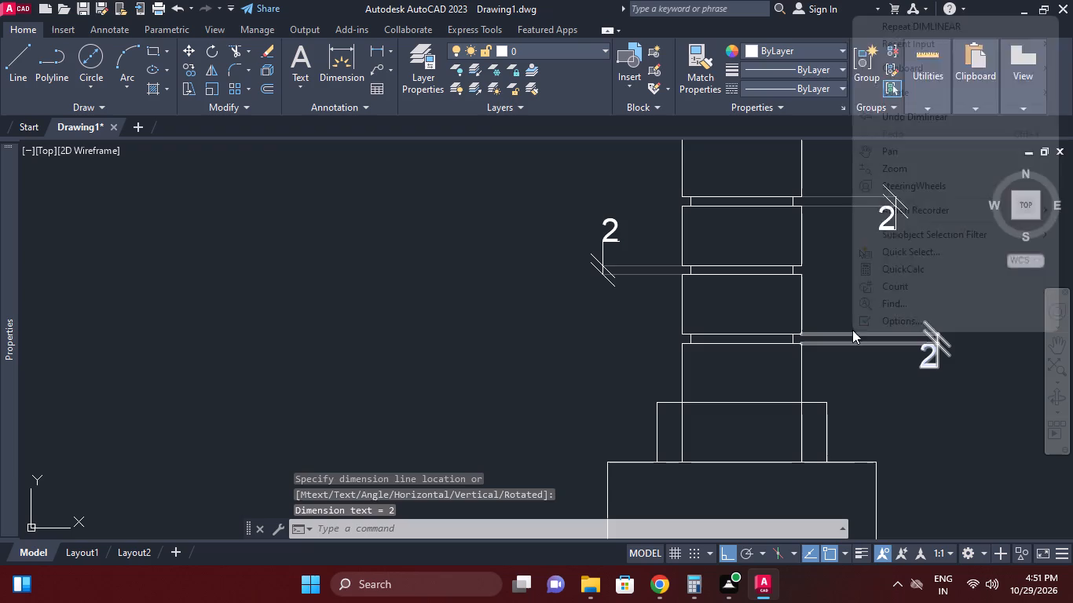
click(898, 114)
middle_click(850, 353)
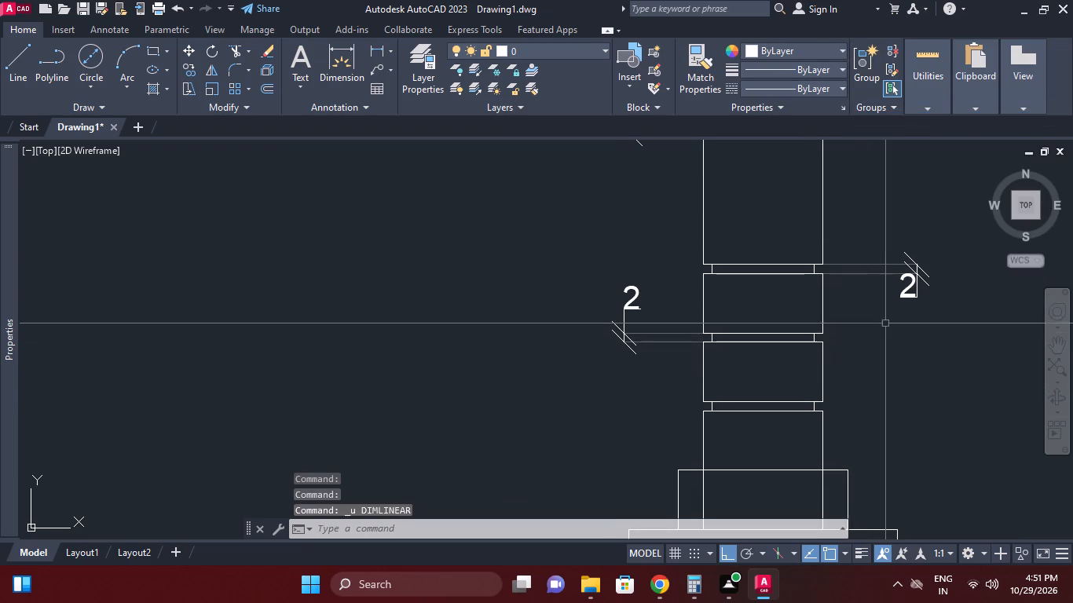
Add a vertical linear dimension for the lowest groove's height in the side view, placed close to the stem's right side.
right_click(863, 375)
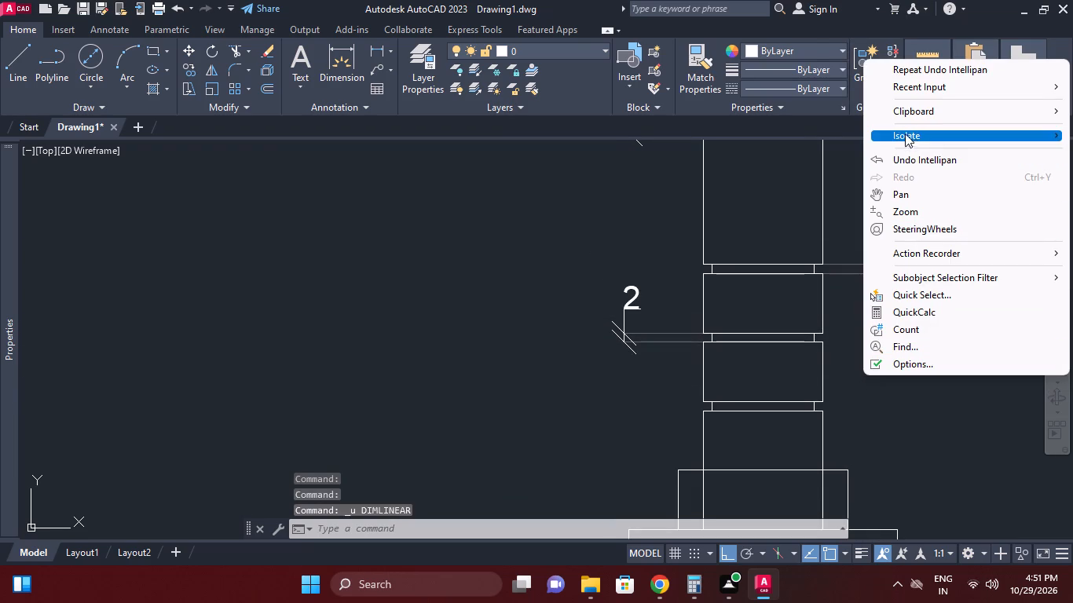
click(917, 88)
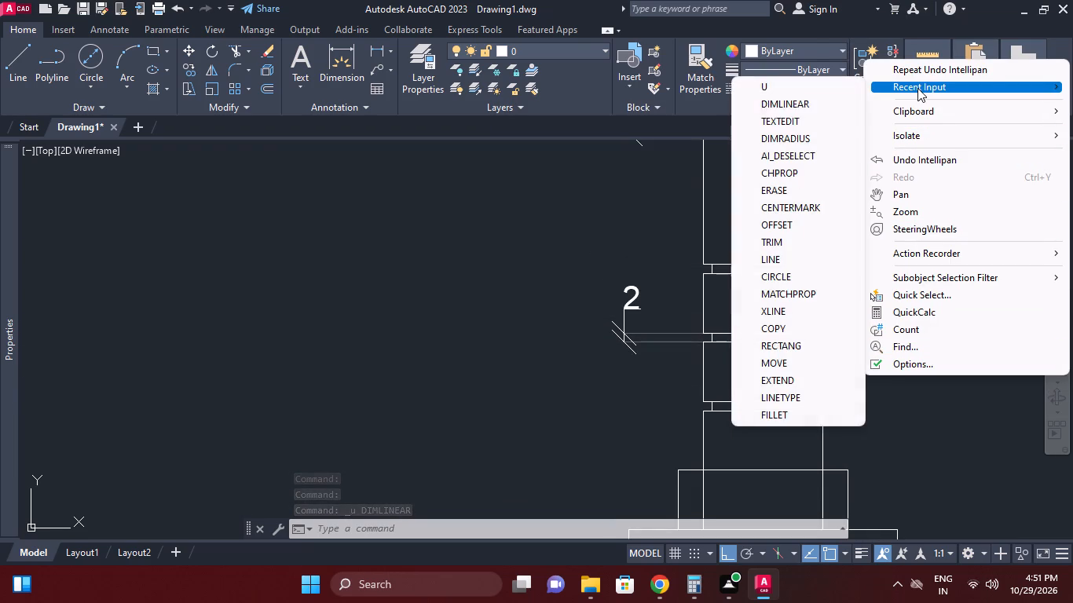
click(832, 108)
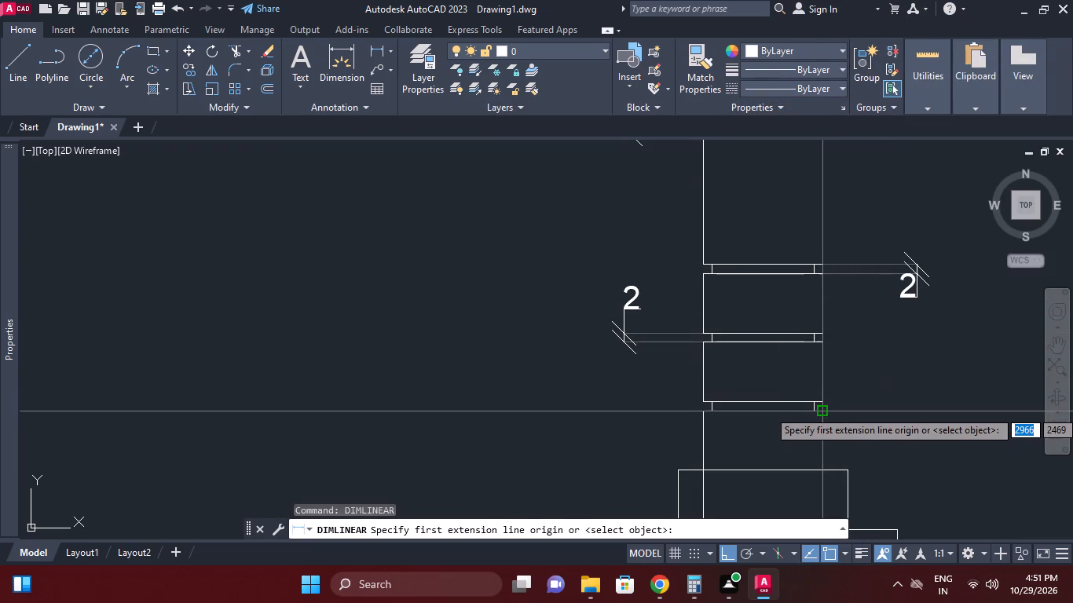
click(826, 410)
click(825, 400)
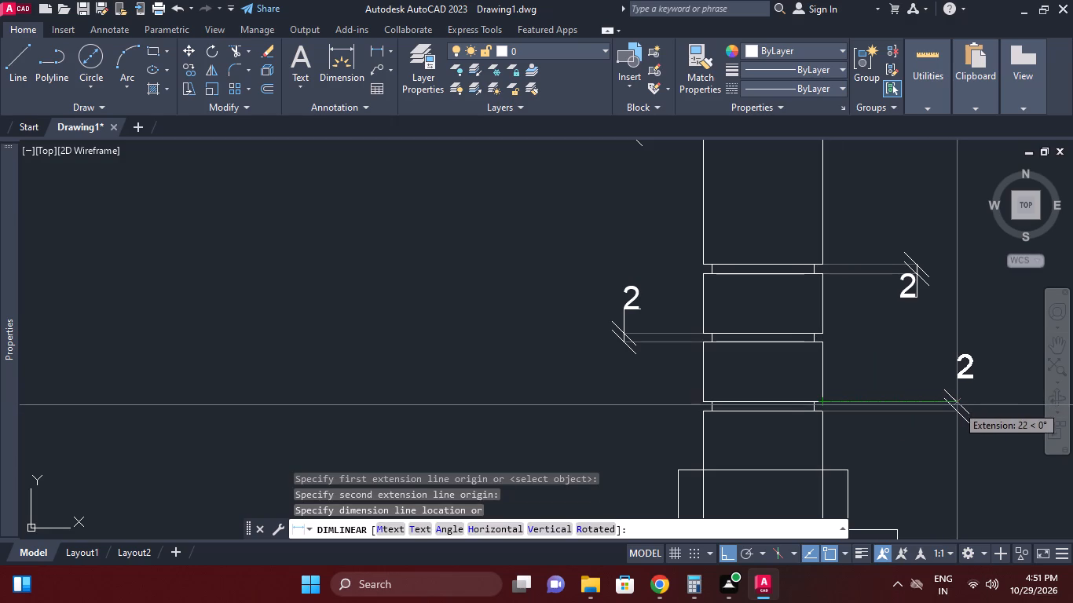
click(883, 418)
Set the precision of the two groove height dimensions right of the stem to one decimal place (0.0).
click(892, 361)
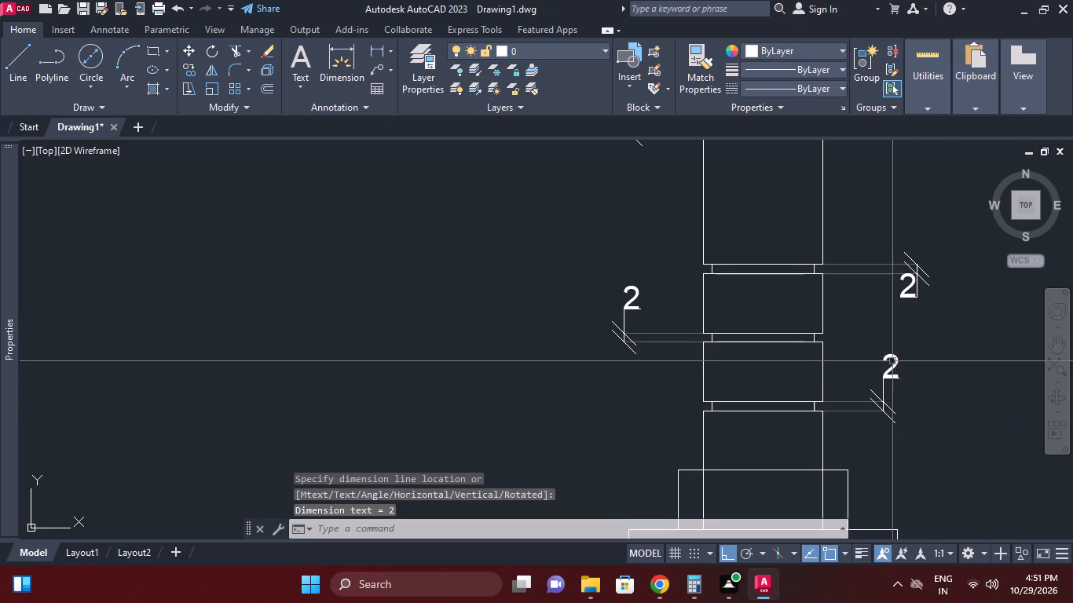
right_click(903, 299)
click(947, 154)
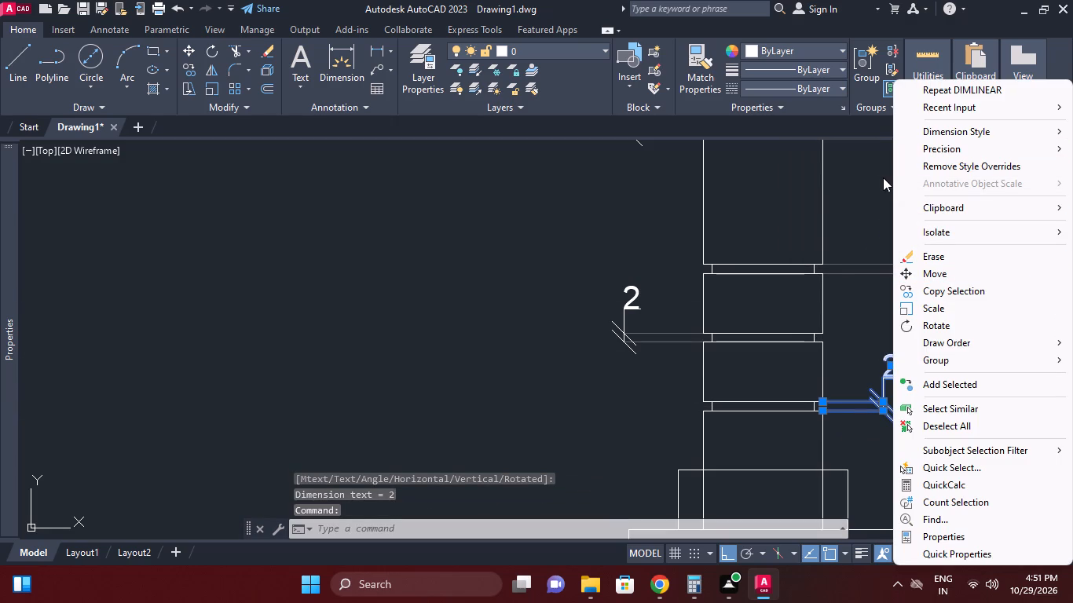
click(943, 155)
click(831, 162)
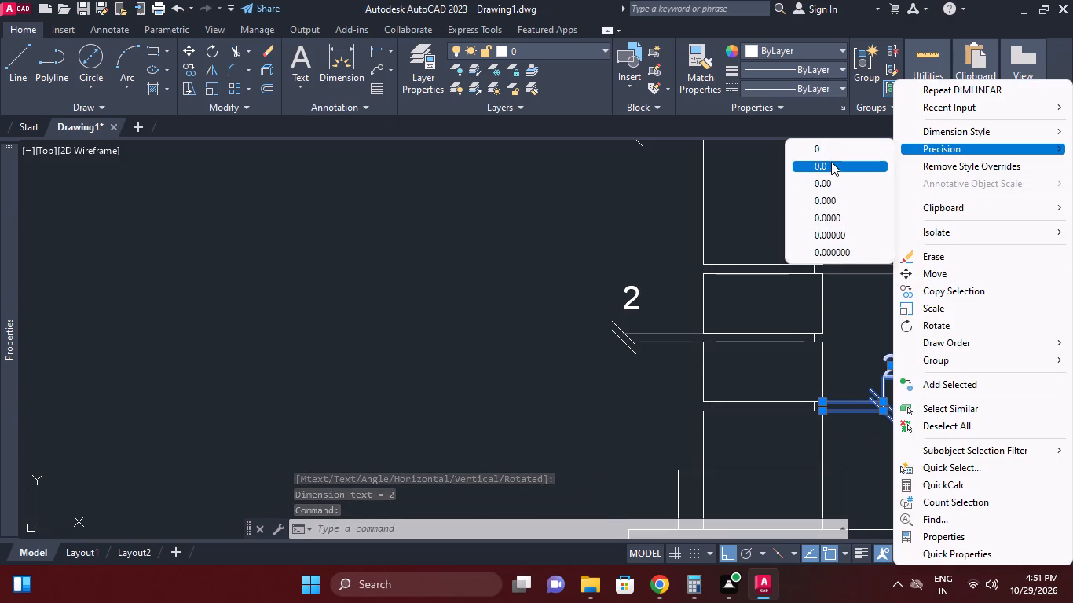
click(921, 269)
right_click(931, 275)
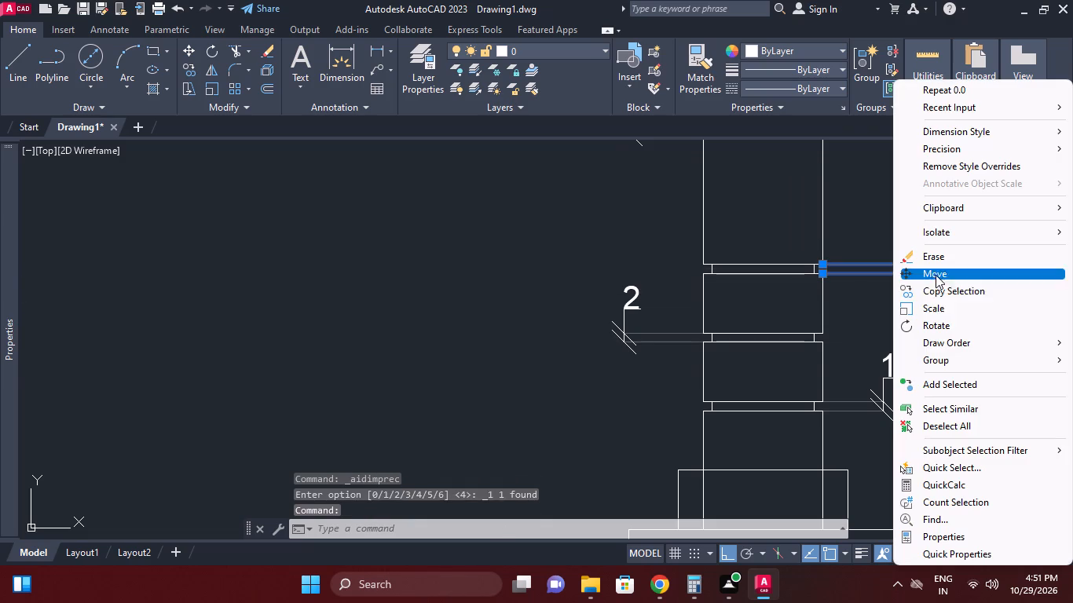
click(945, 152)
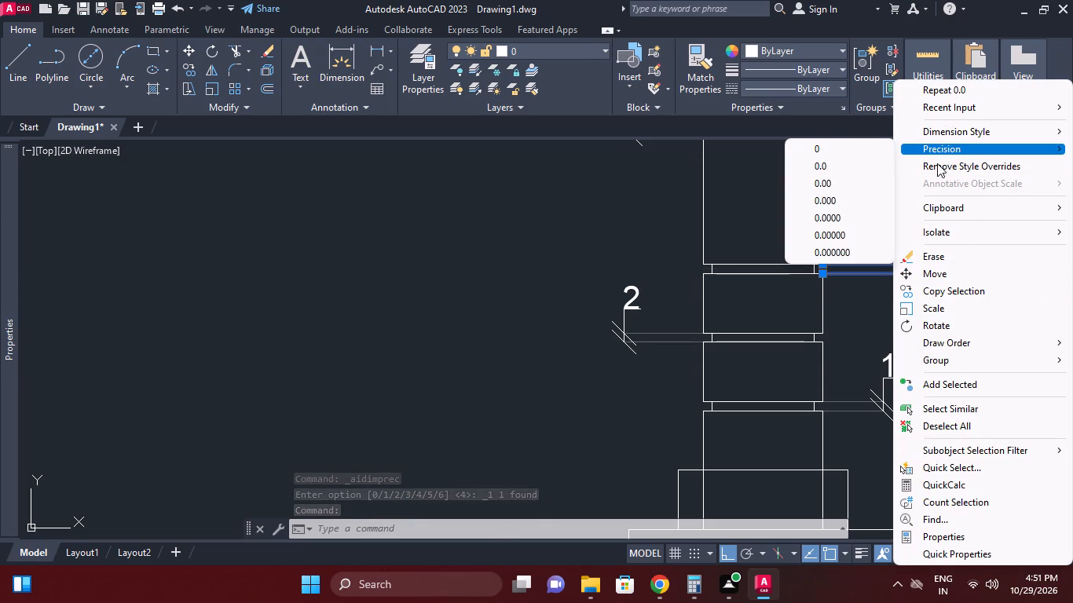
click(846, 170)
Set the precision of the two groove height dimensions left of the stem to one decimal place (0.0).
right_click(939, 348)
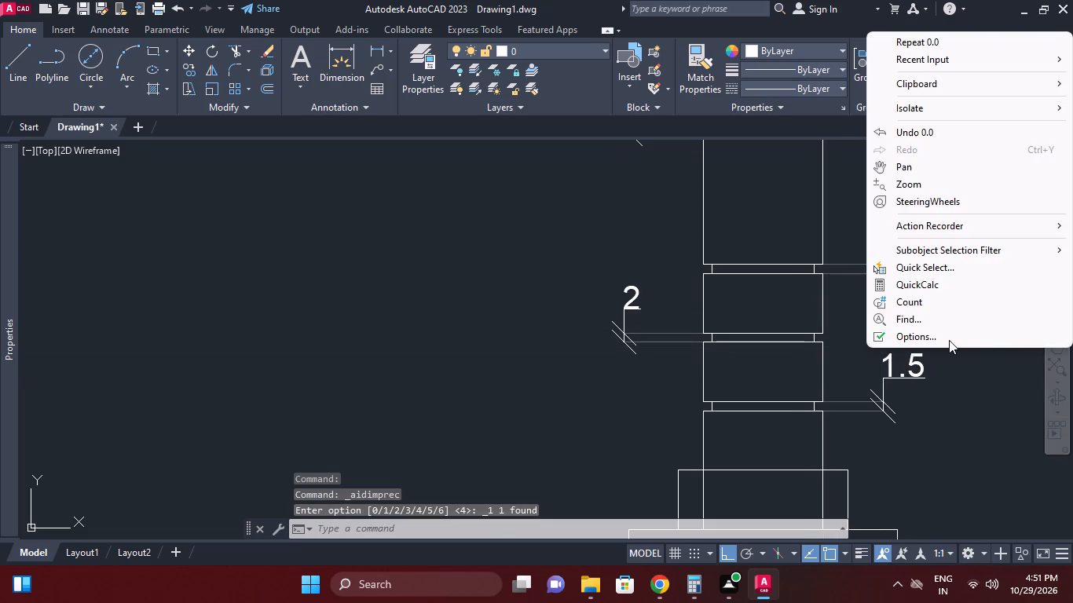
click(649, 236)
click(626, 311)
right_click(654, 224)
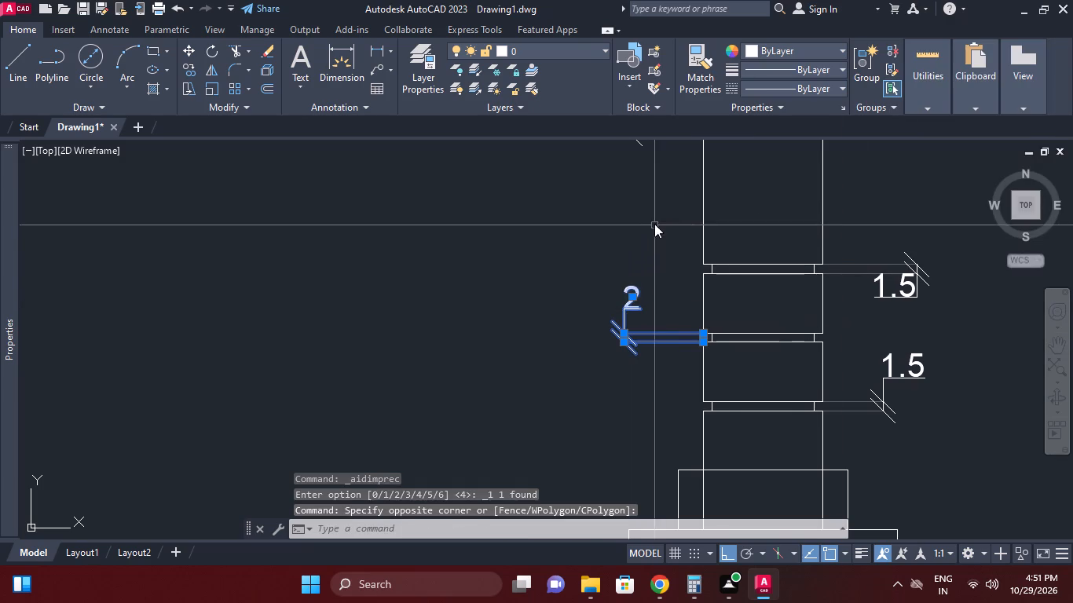
click(728, 149)
click(862, 161)
middle_drag(847, 202, 833, 286)
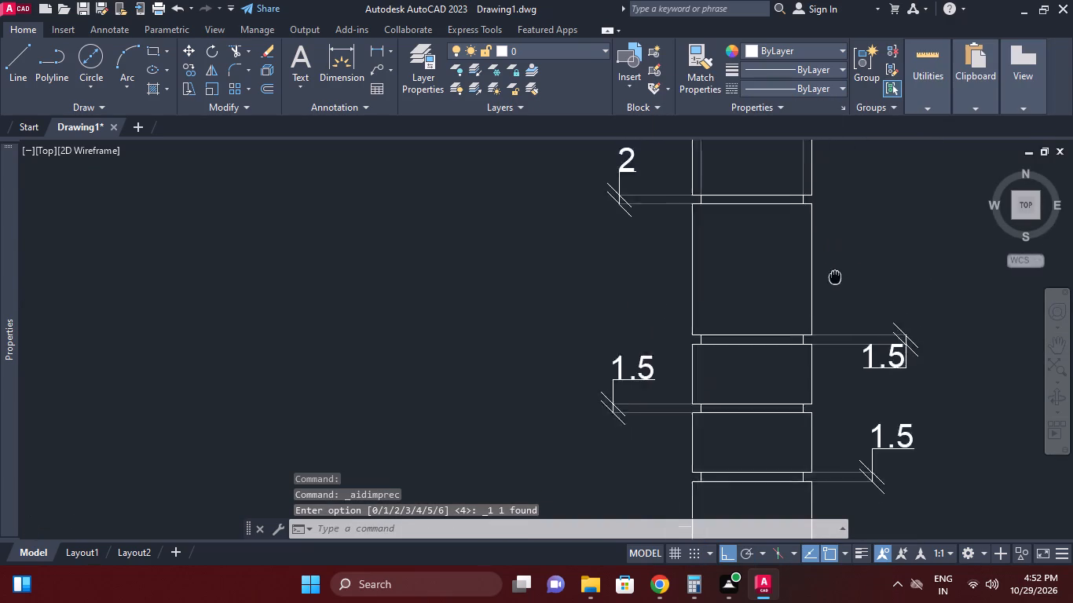
middle_drag(833, 286, 830, 298)
click(646, 233)
right_click(622, 196)
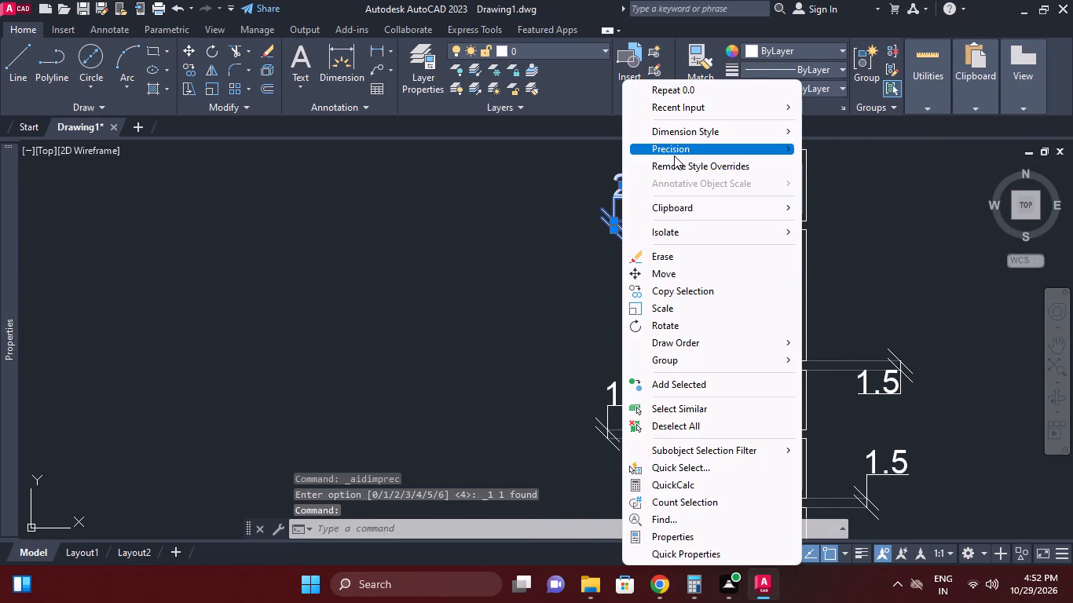
click(674, 155)
click(829, 164)
Reposition the second groove's height dimension closer to the stem with its text above the extension lines, and clear the selection.
scroll(836, 236, down, 1)
middle_click(834, 250)
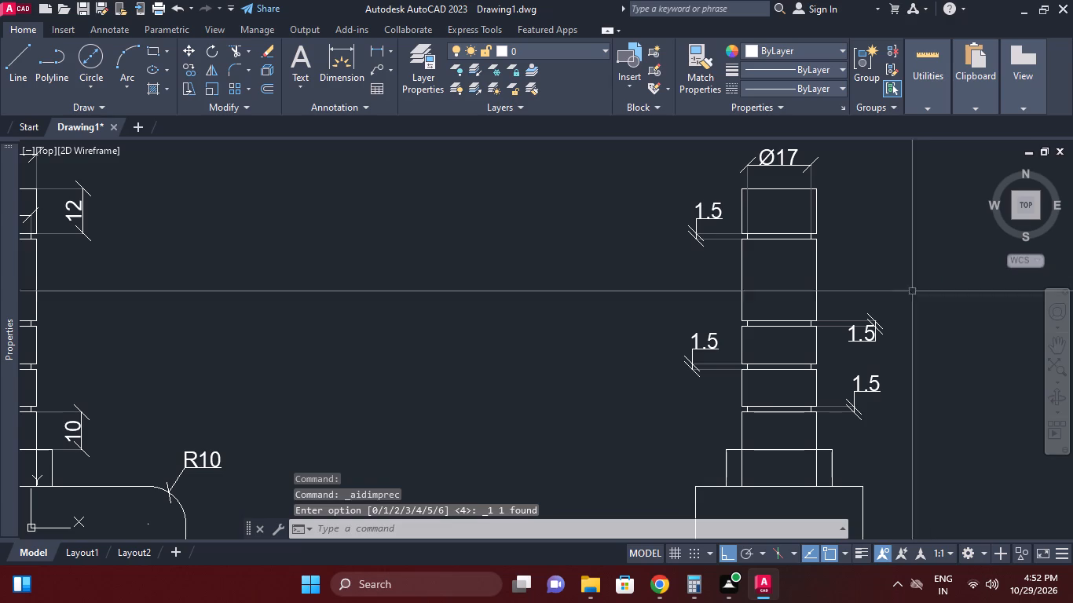
click(867, 346)
click(862, 341)
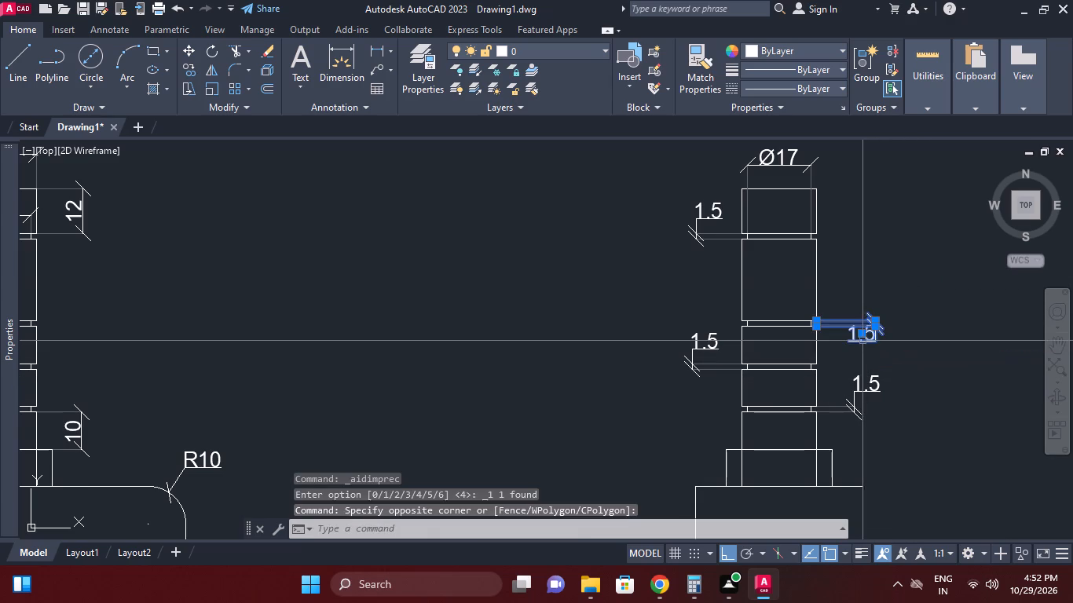
scroll(866, 341, up, 1)
click(858, 333)
click(856, 301)
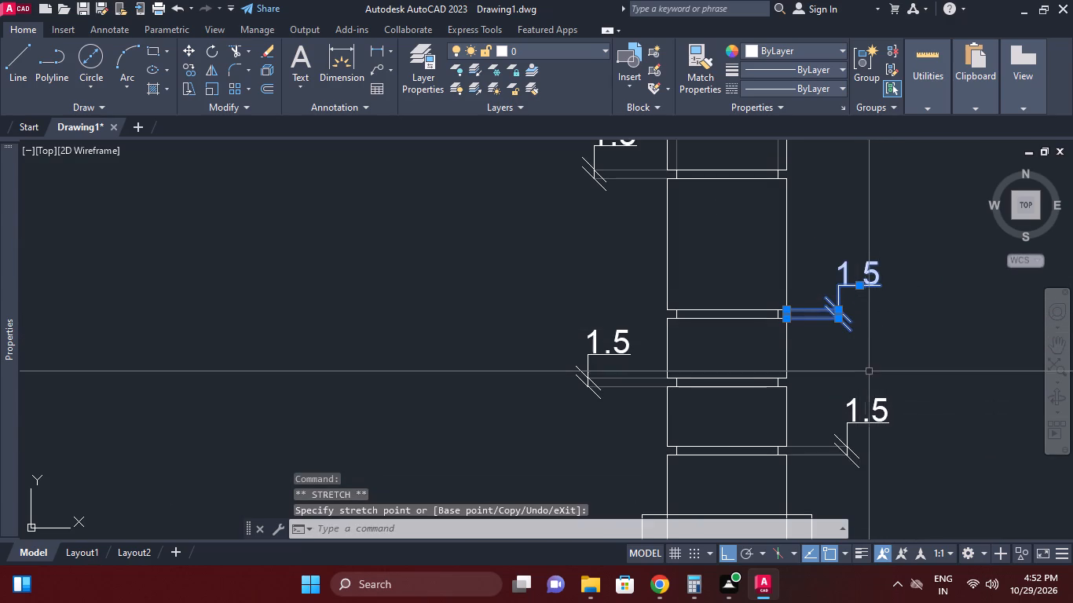
scroll(863, 326, down, 1)
middle_drag(862, 331, 852, 364)
right_click(851, 283)
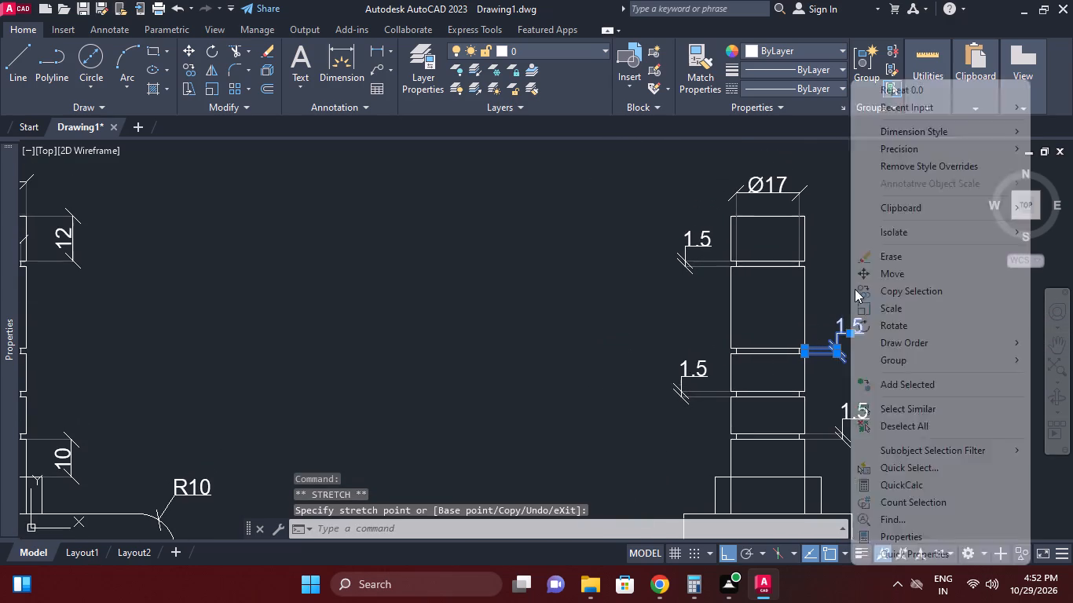
click(895, 422)
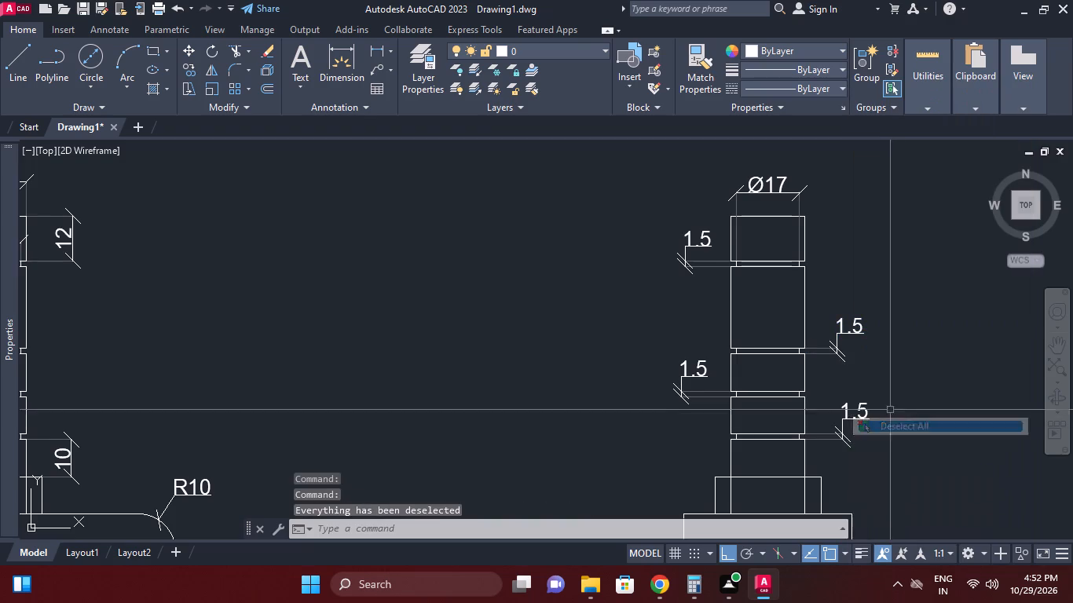
Add a horizontal linear dimension across the collar's top edge in the side view, placed just above the collar.
middle_drag(880, 396, 866, 356)
click(373, 53)
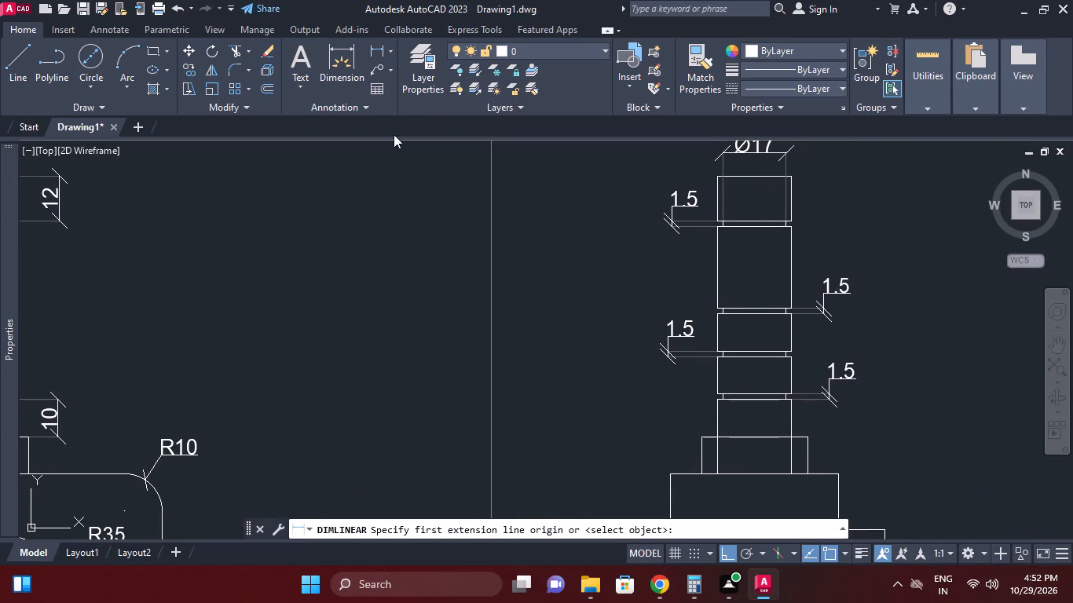
right_click(834, 469)
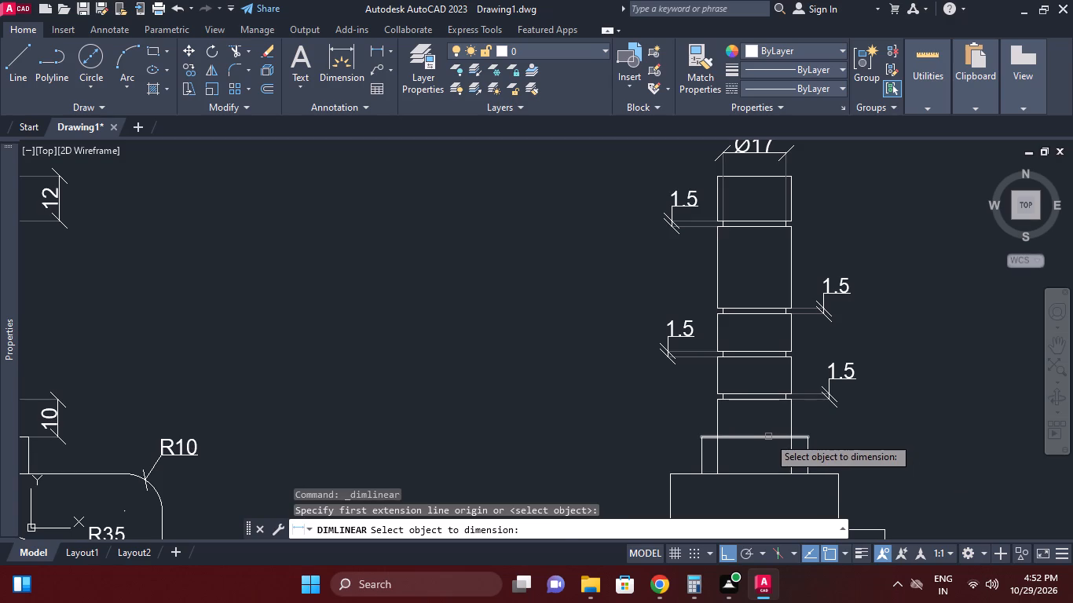
click(768, 437)
click(771, 419)
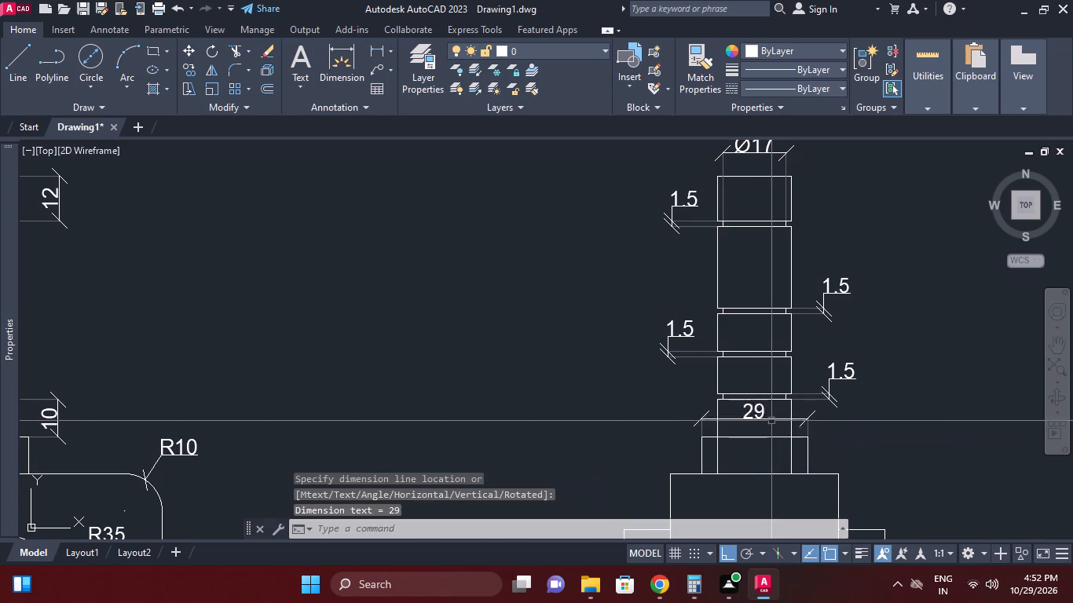
Set the side view's collar width dimension precision to one decimal place (0.0).
click(767, 419)
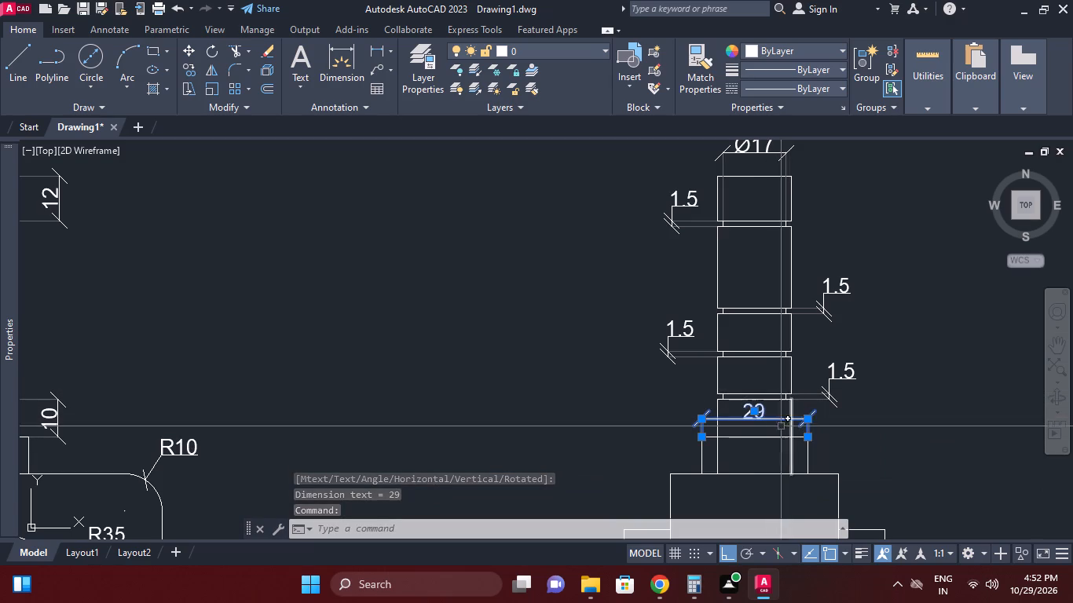
right_click(767, 405)
click(851, 152)
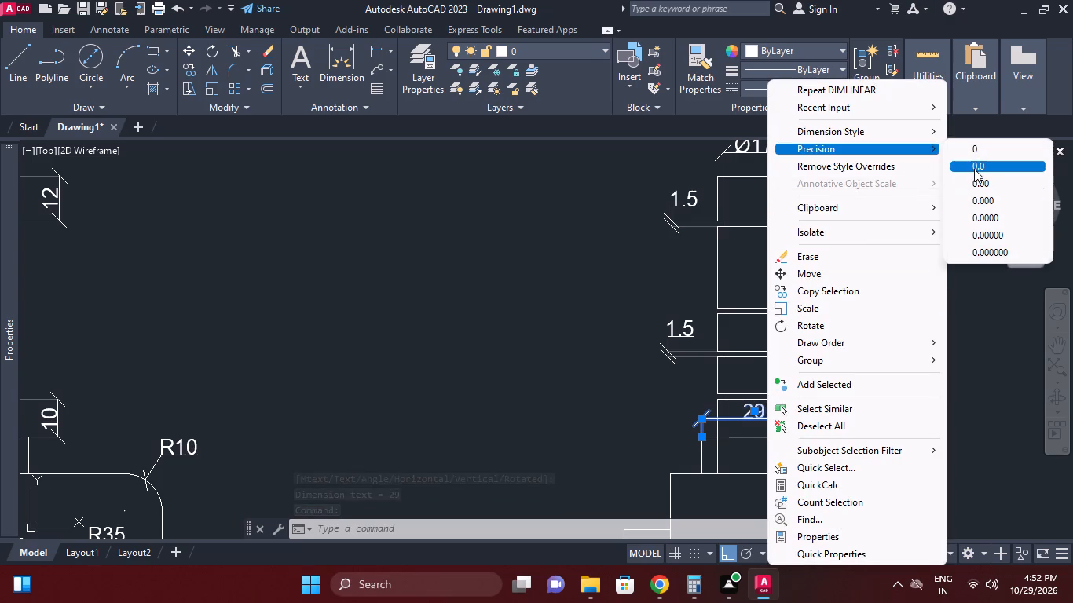
click(974, 169)
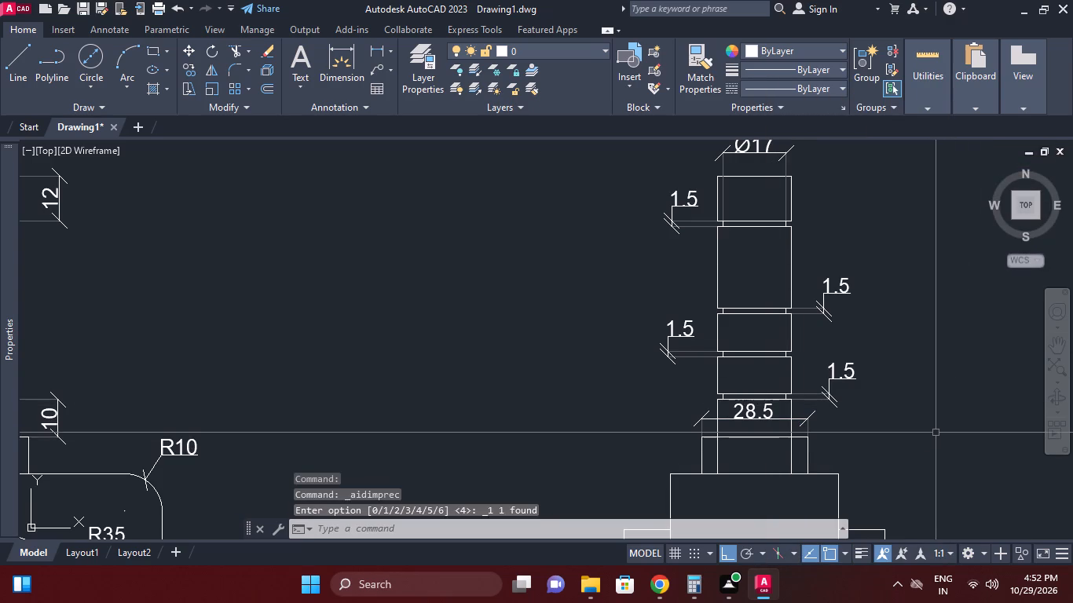
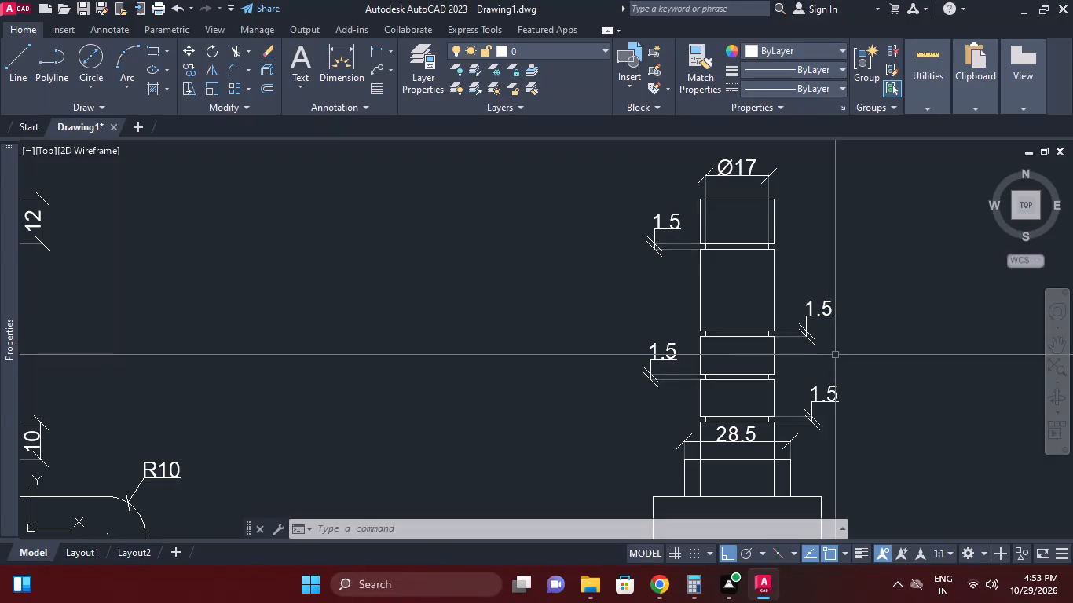
Trim away the stem's two vertical lines where they run through the collar in the side view.
middle_drag(795, 425, 797, 370)
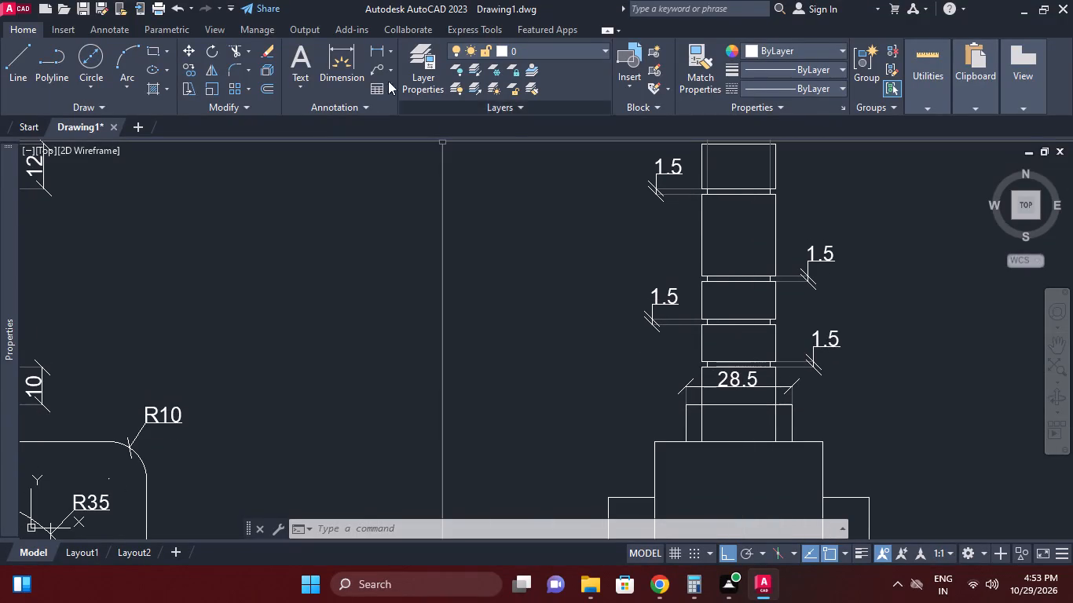
click(231, 45)
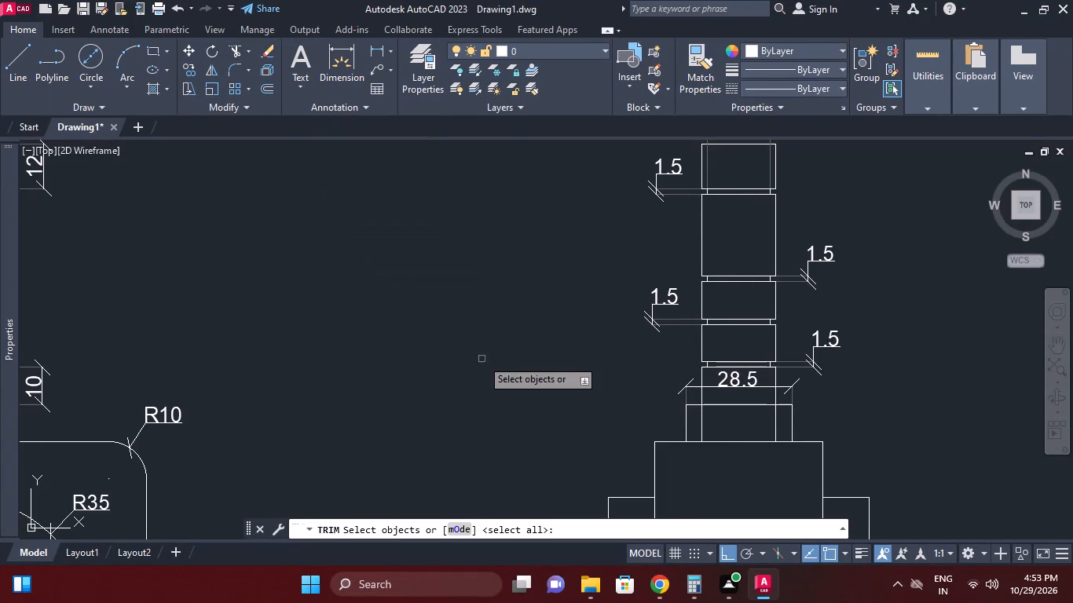
right_click(734, 429)
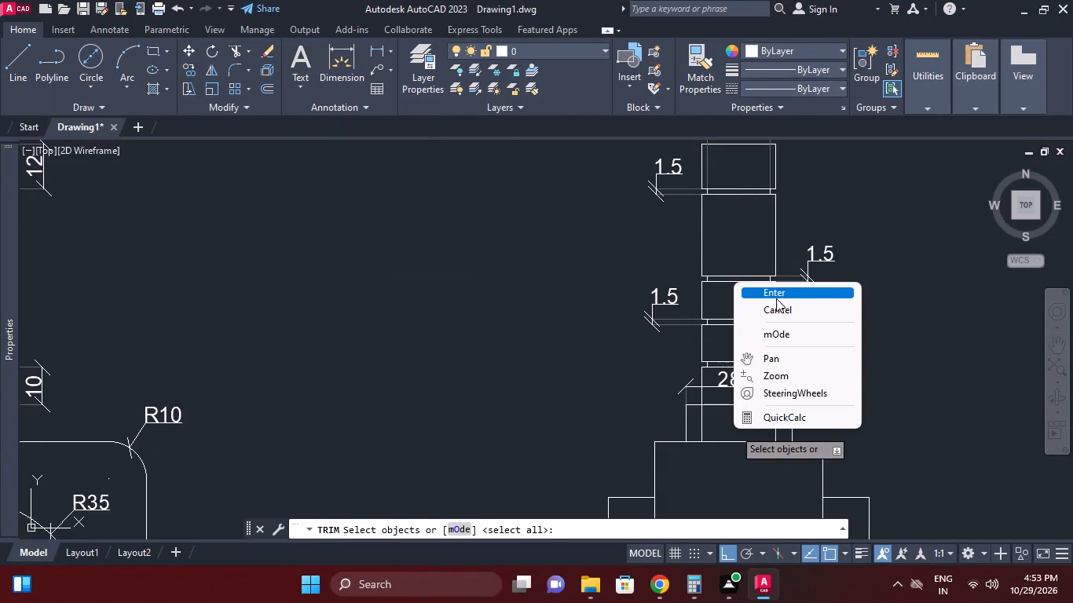
click(776, 298)
scroll(698, 443, up, 1)
click(703, 418)
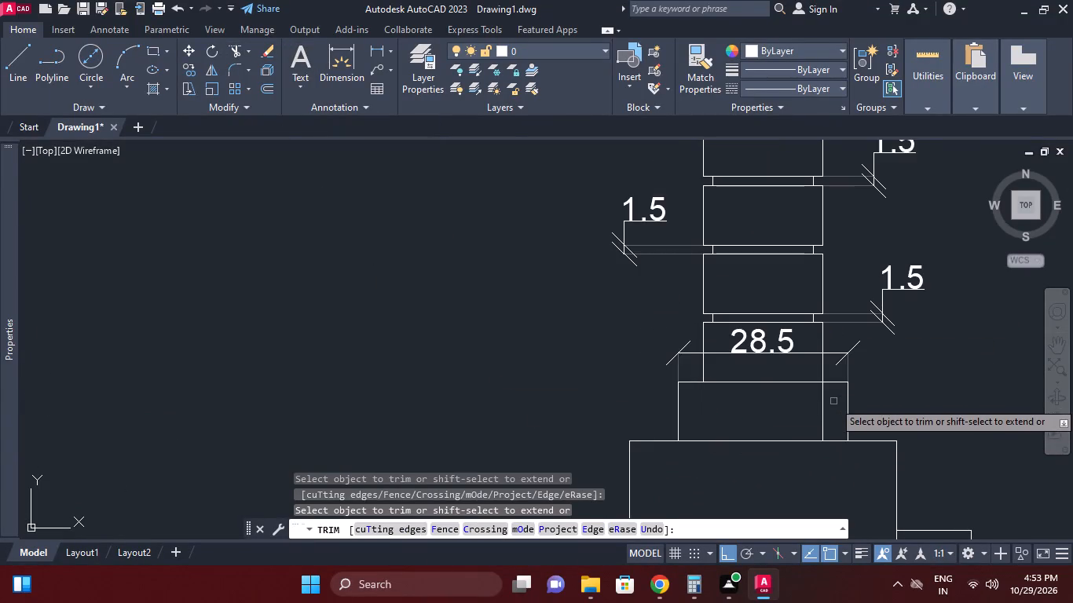
click(830, 399)
click(818, 399)
click(825, 397)
right_click(754, 422)
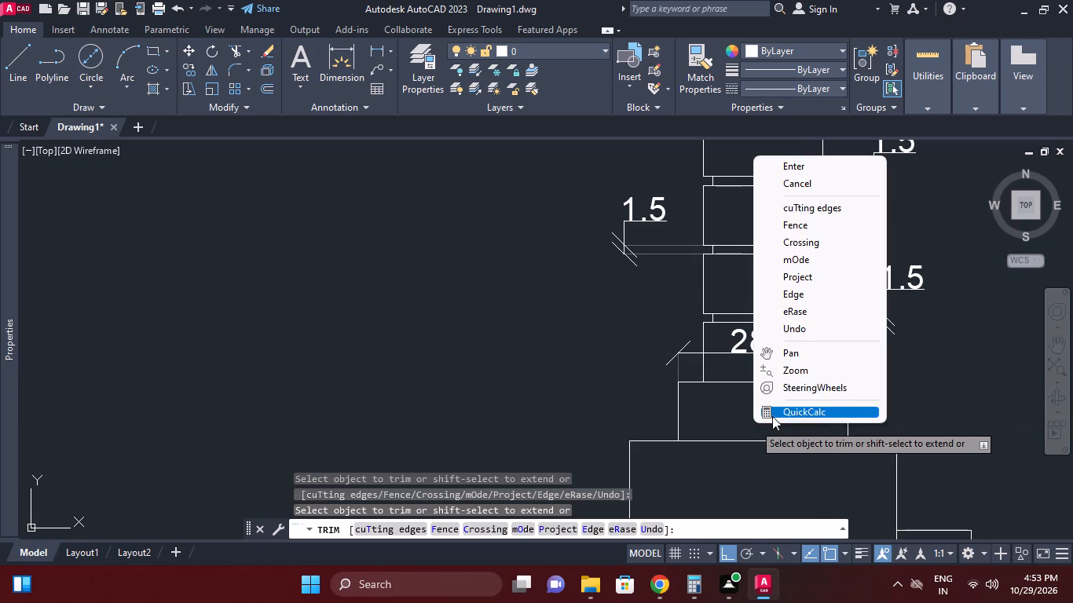
click(801, 170)
middle_click(704, 360)
scroll(704, 360, down, 1)
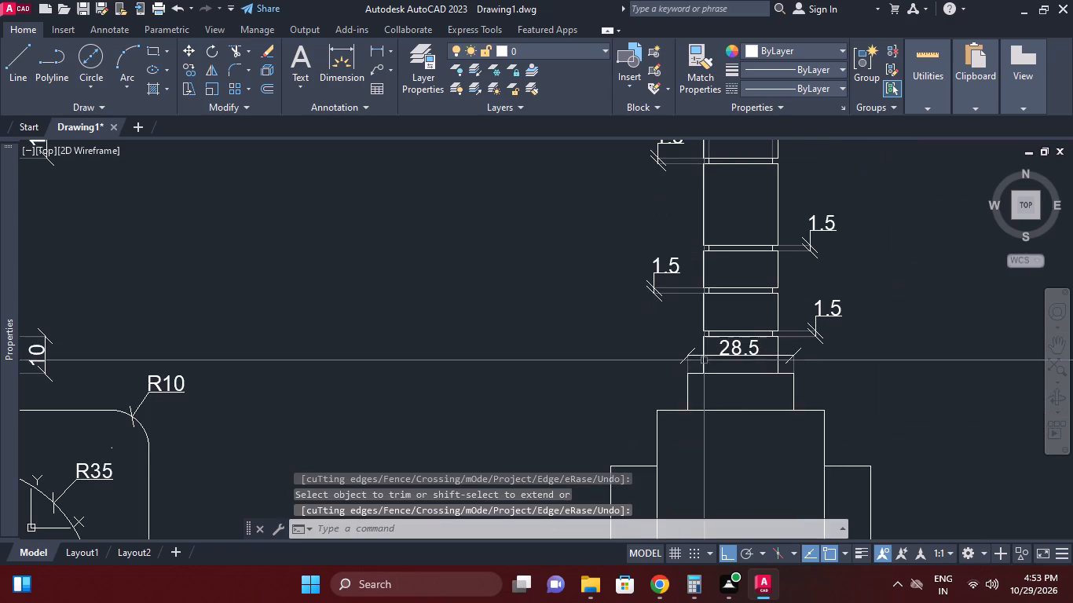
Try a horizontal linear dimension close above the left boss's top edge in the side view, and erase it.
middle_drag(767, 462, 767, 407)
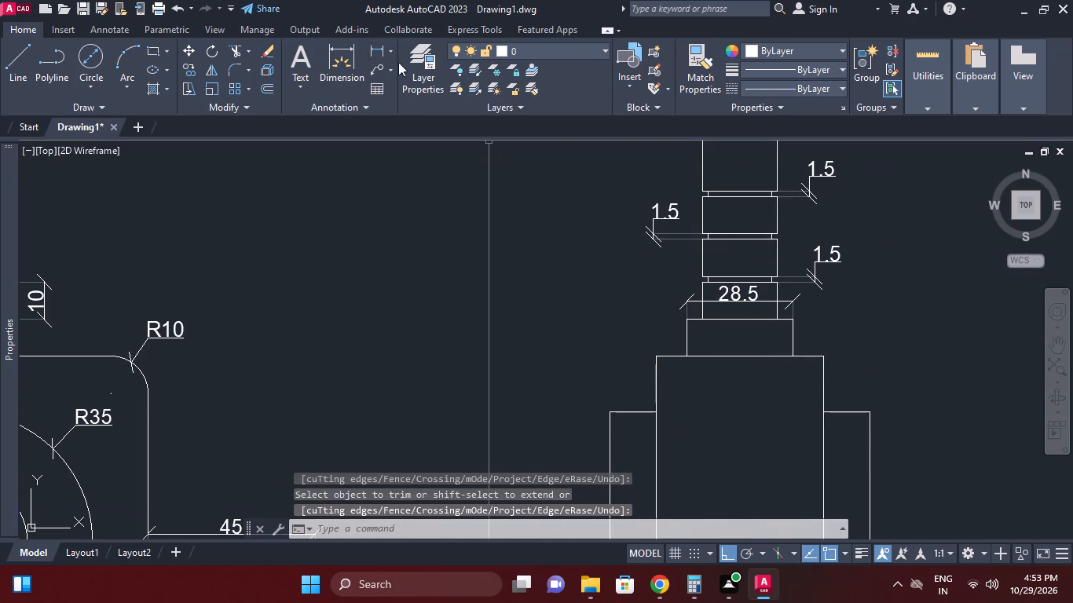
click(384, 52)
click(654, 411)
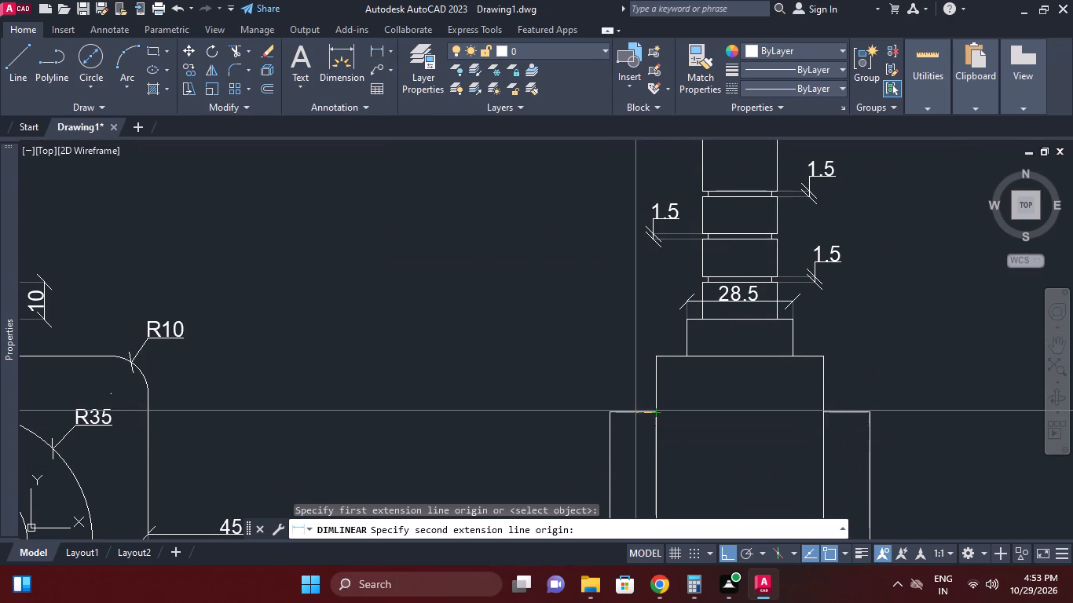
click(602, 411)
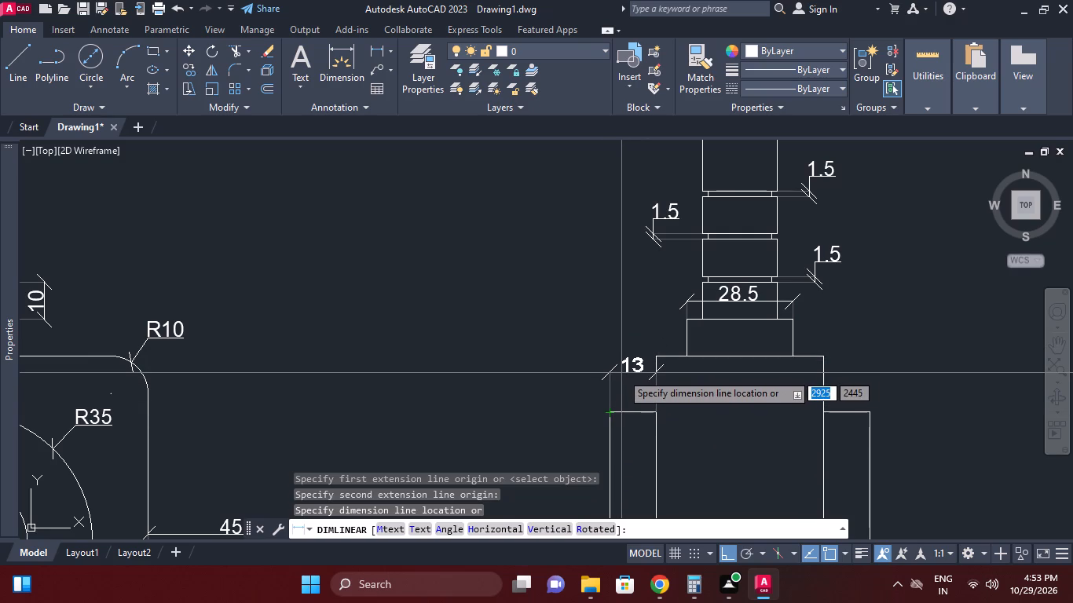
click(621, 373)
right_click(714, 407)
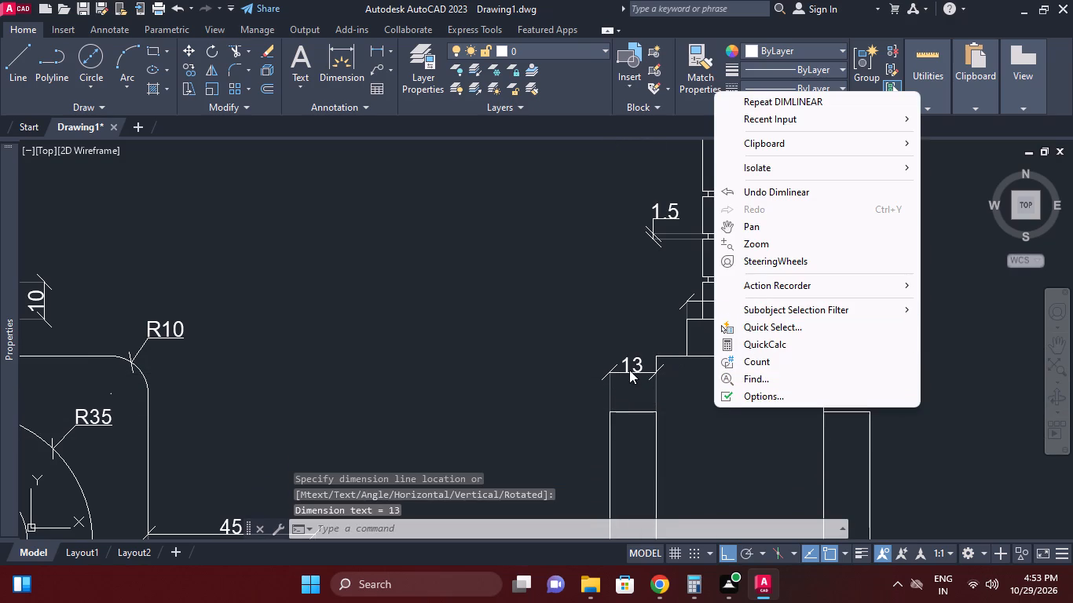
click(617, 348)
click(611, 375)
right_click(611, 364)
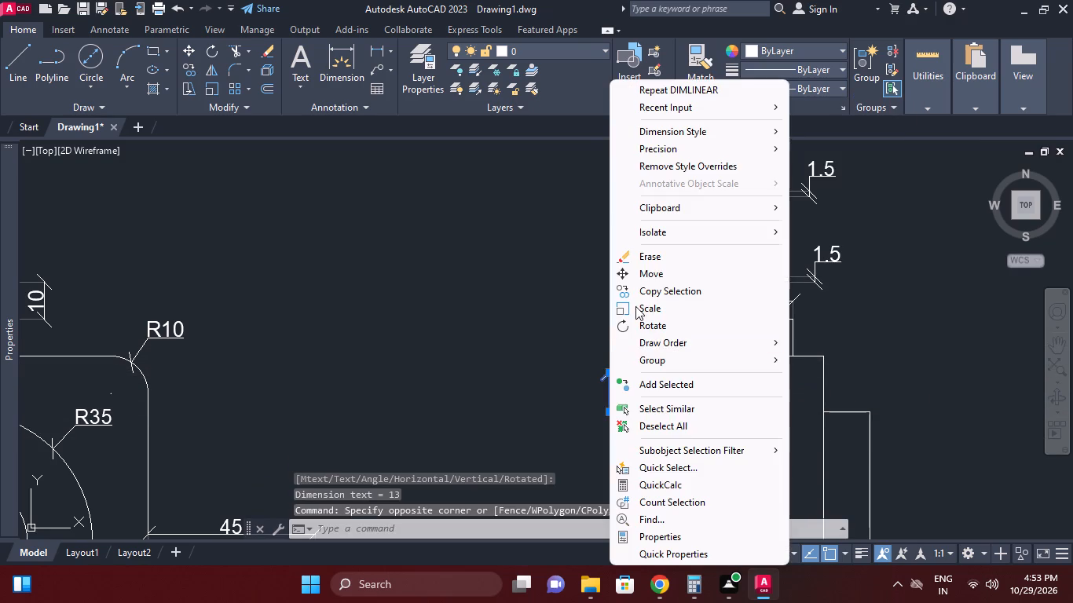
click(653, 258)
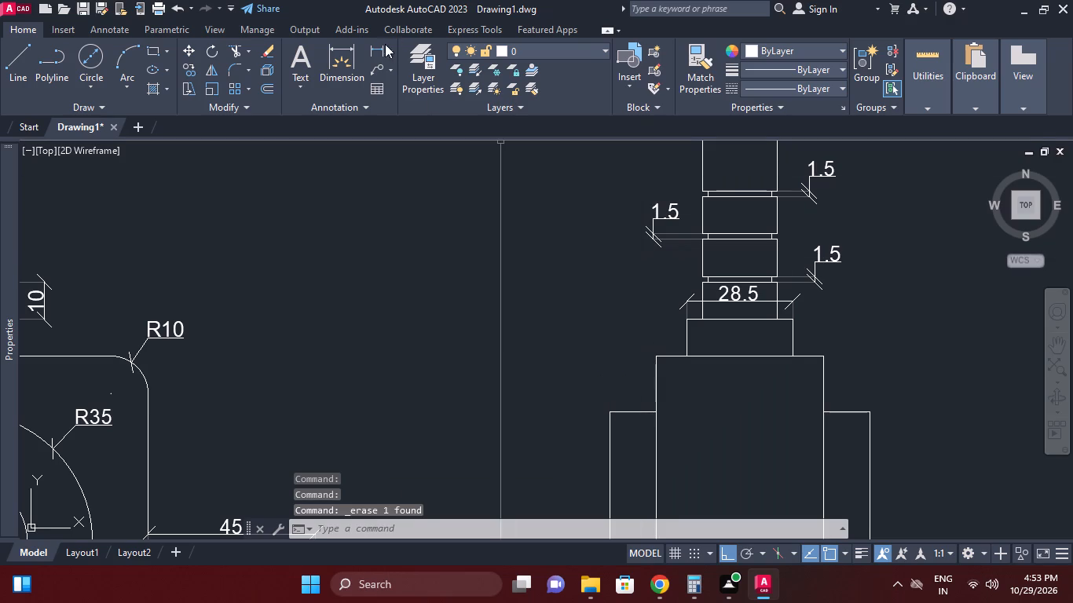
Add horizontal linear dimensions for the projections of the left and right bosses, aligned with each other above the block's top edge in the side view.
click(383, 45)
click(654, 353)
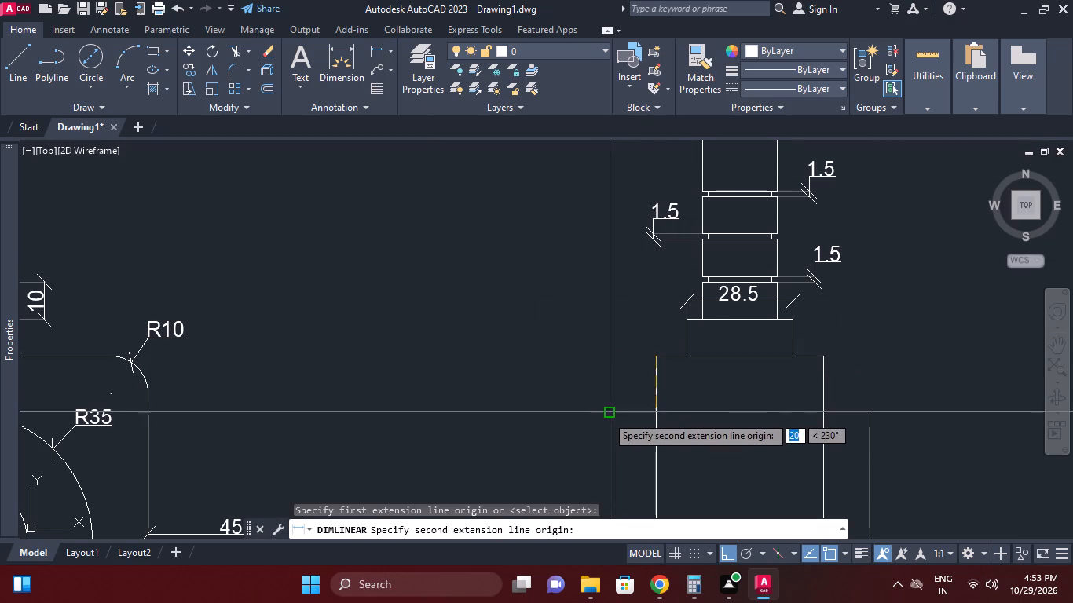
click(606, 415)
click(617, 338)
right_click(705, 401)
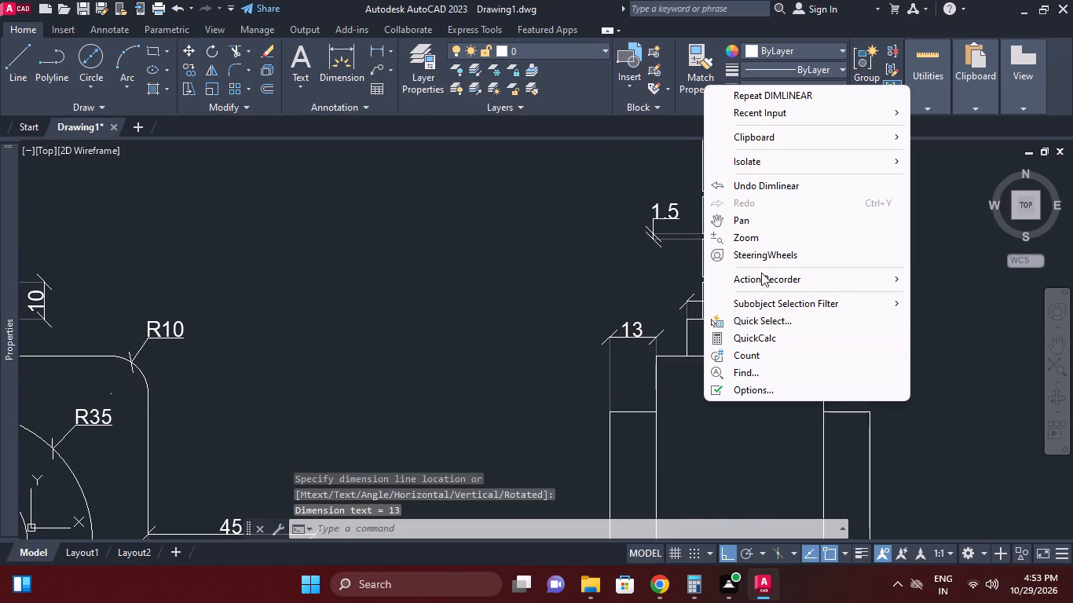
click(786, 100)
click(825, 353)
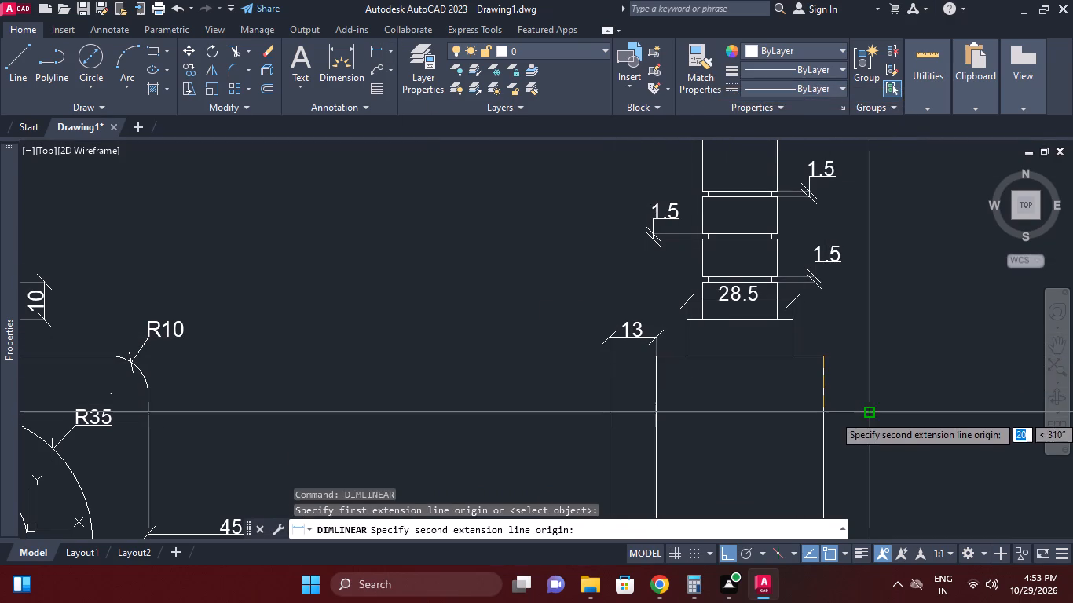
click(871, 413)
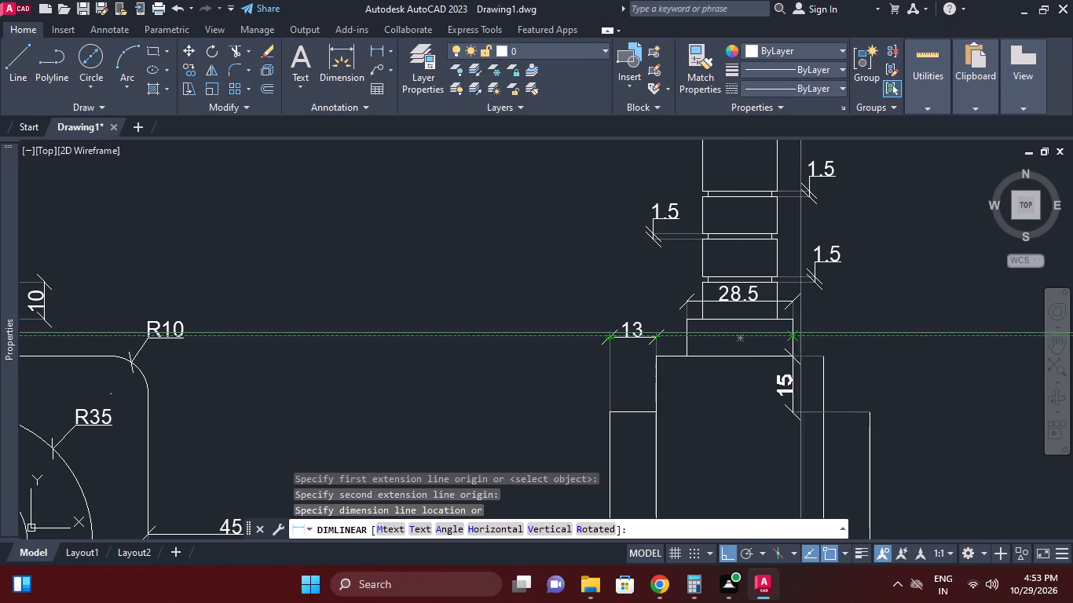
click(833, 334)
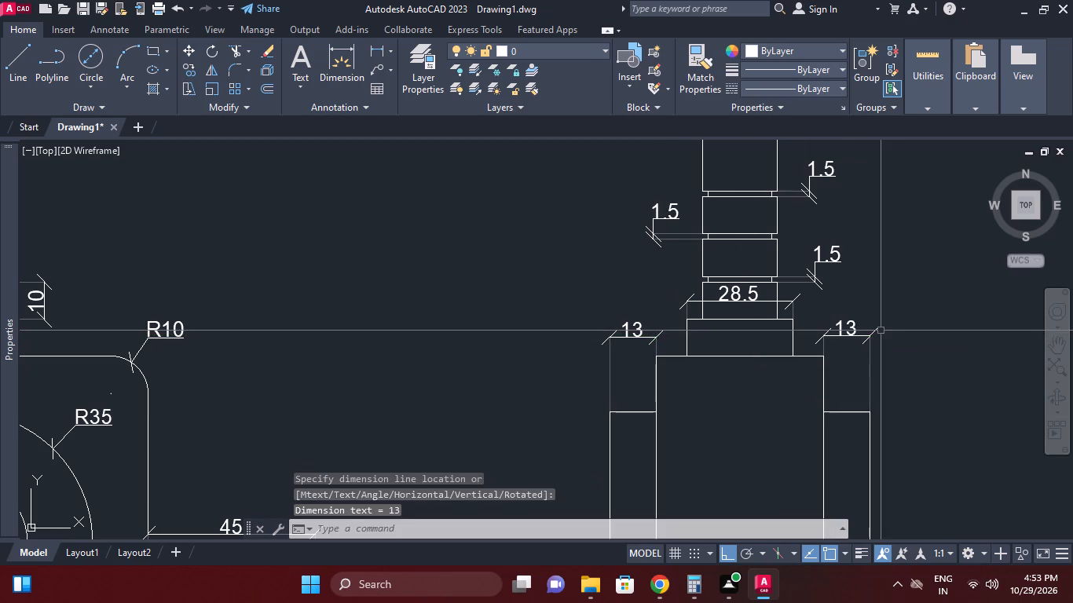
Set the precision of both boss projection dimensions in the side view to one decimal place (0.0).
middle_drag(892, 384, 875, 368)
click(831, 323)
right_click(854, 282)
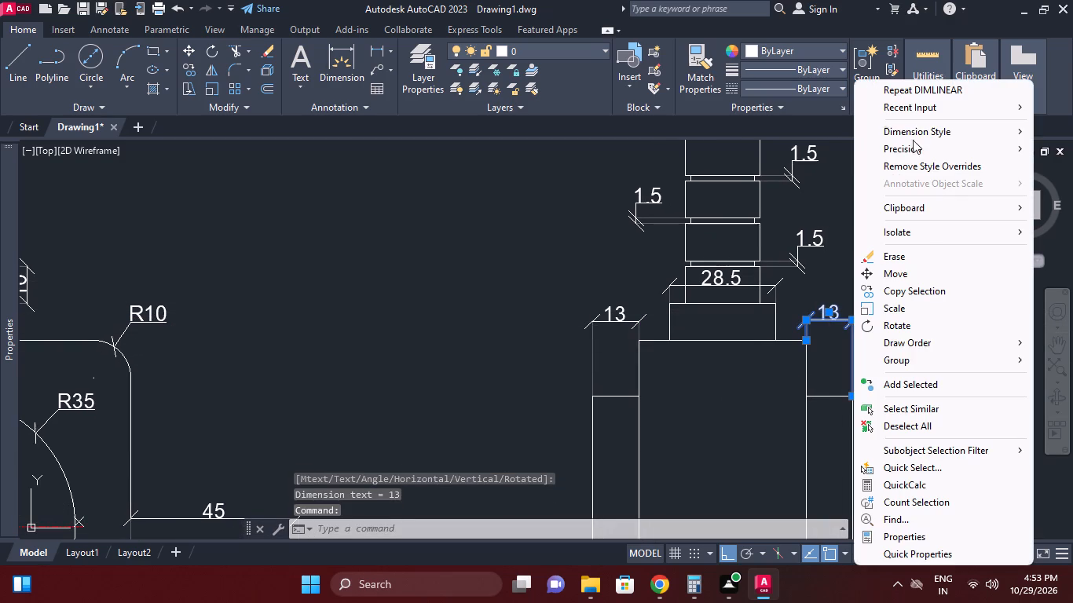
click(912, 142)
click(804, 171)
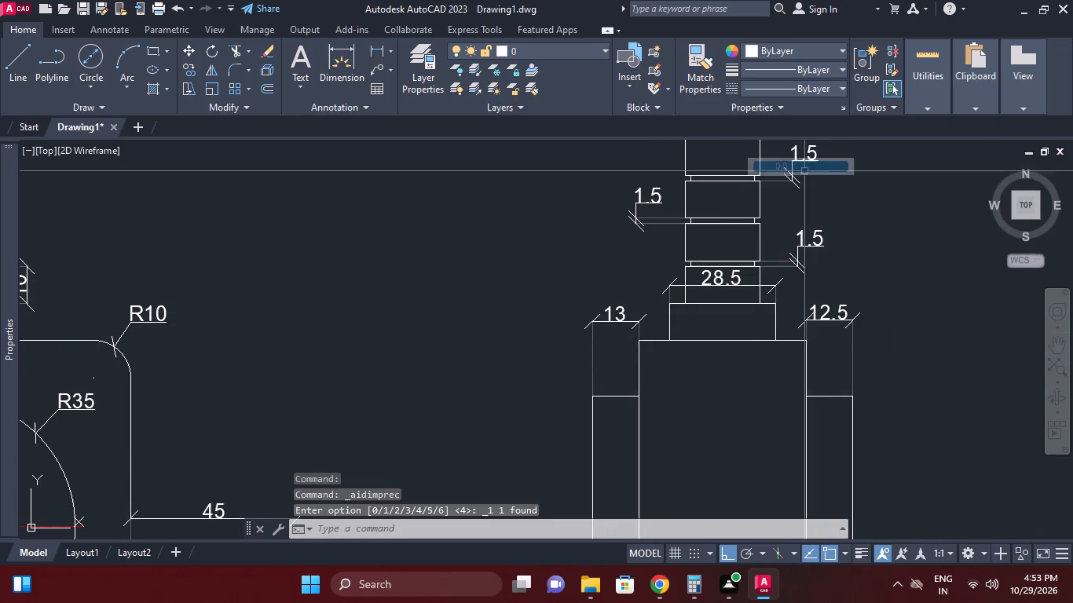
click(617, 320)
right_click(621, 306)
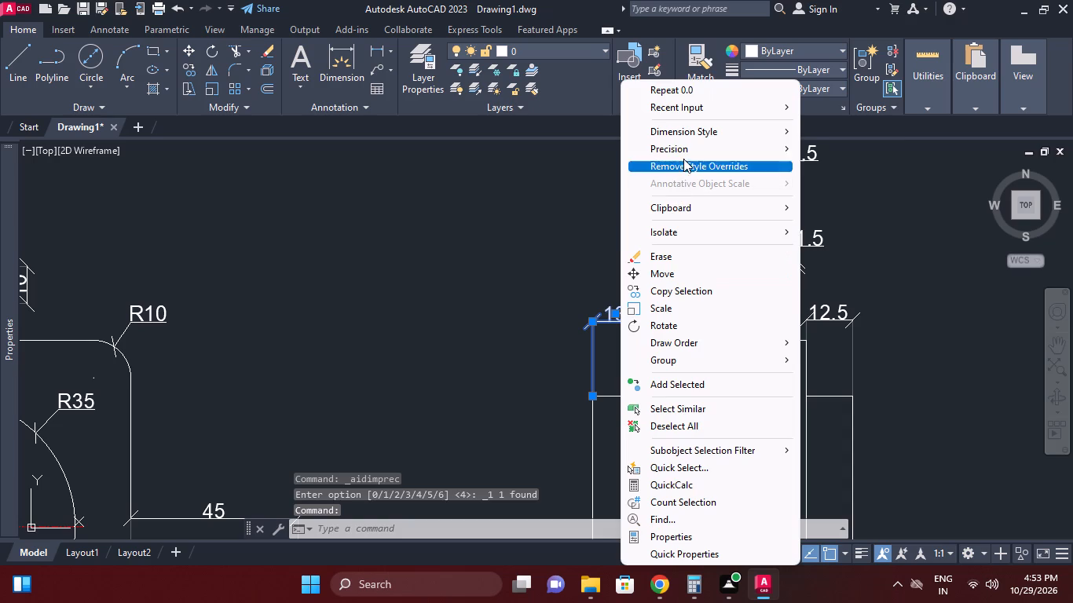
click(687, 152)
click(856, 166)
Add a vertical linear dimension along the right boss's outer edge in the side view, placed just outside it.
middle_drag(954, 331, 904, 316)
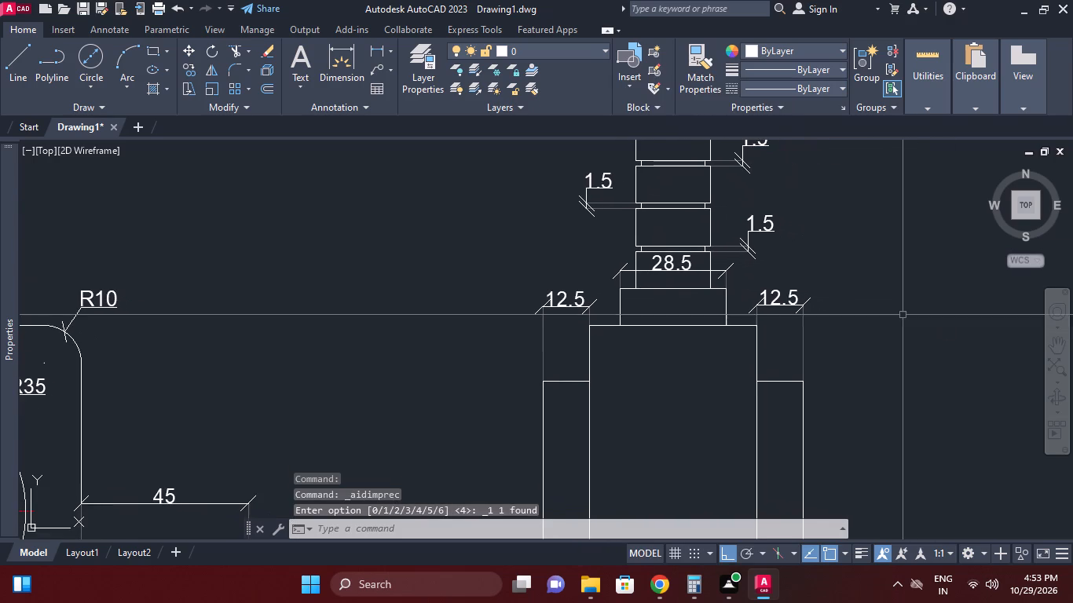
middle_drag(900, 382, 883, 309)
click(375, 47)
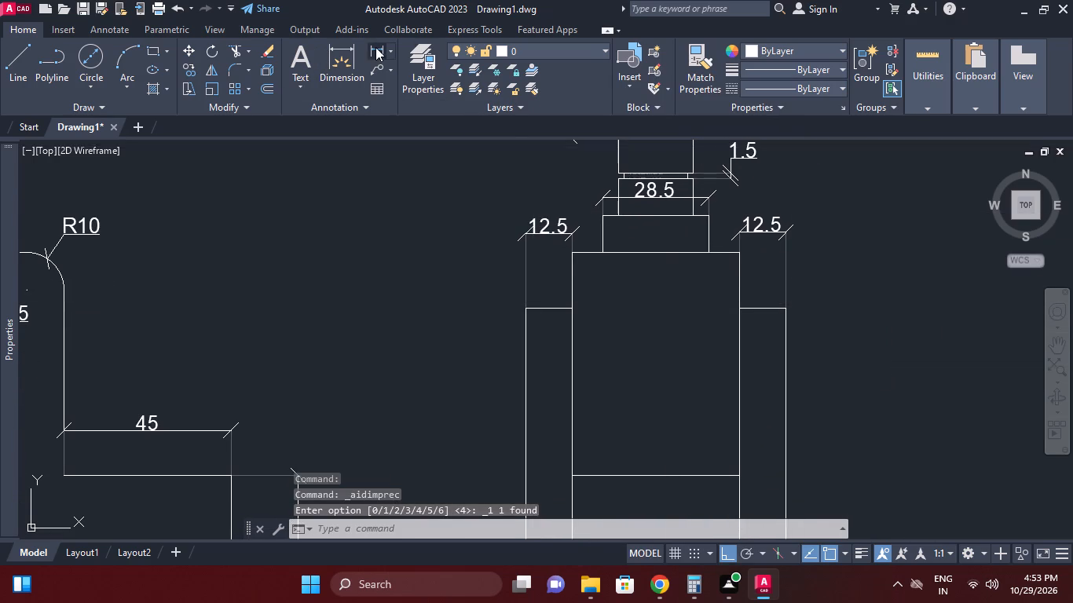
scroll(606, 177, down, 1)
right_click(720, 319)
click(720, 314)
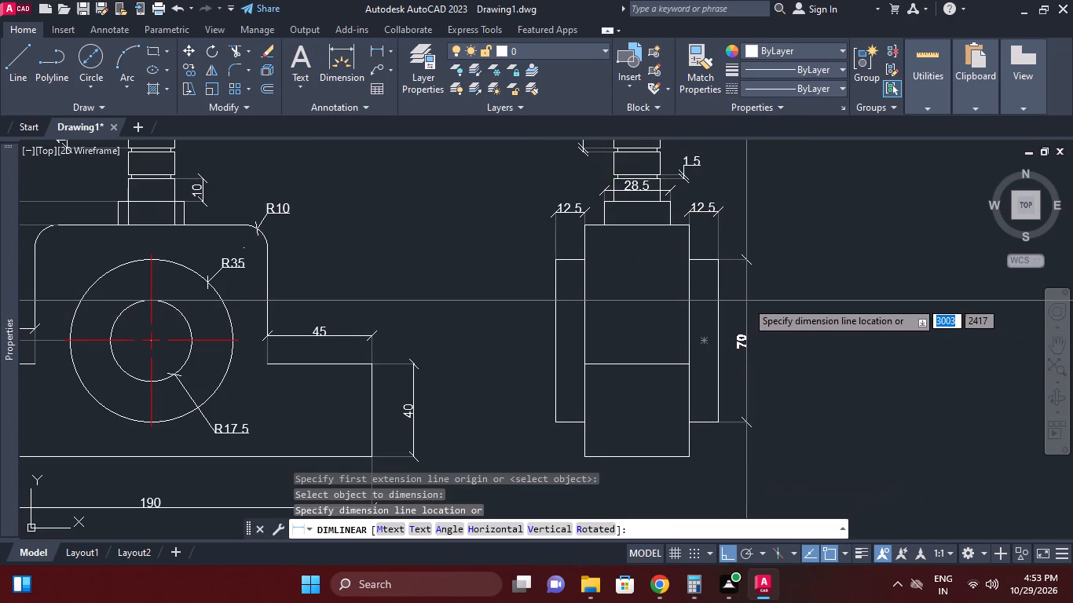
click(747, 301)
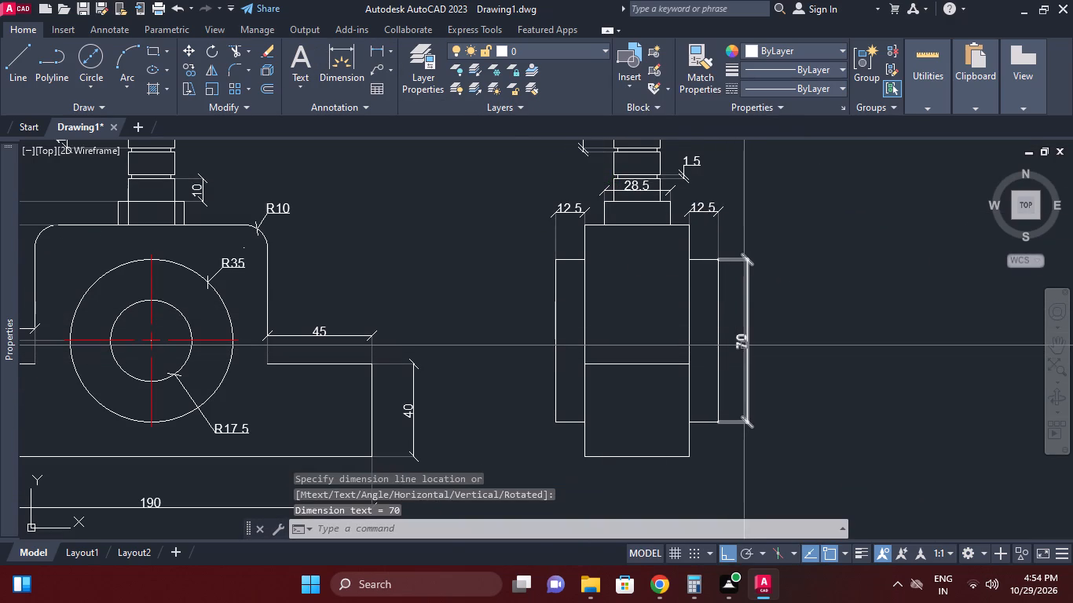
Insert a diameter symbol (Ø) before the right boss's height dimension text.
double_click(744, 345)
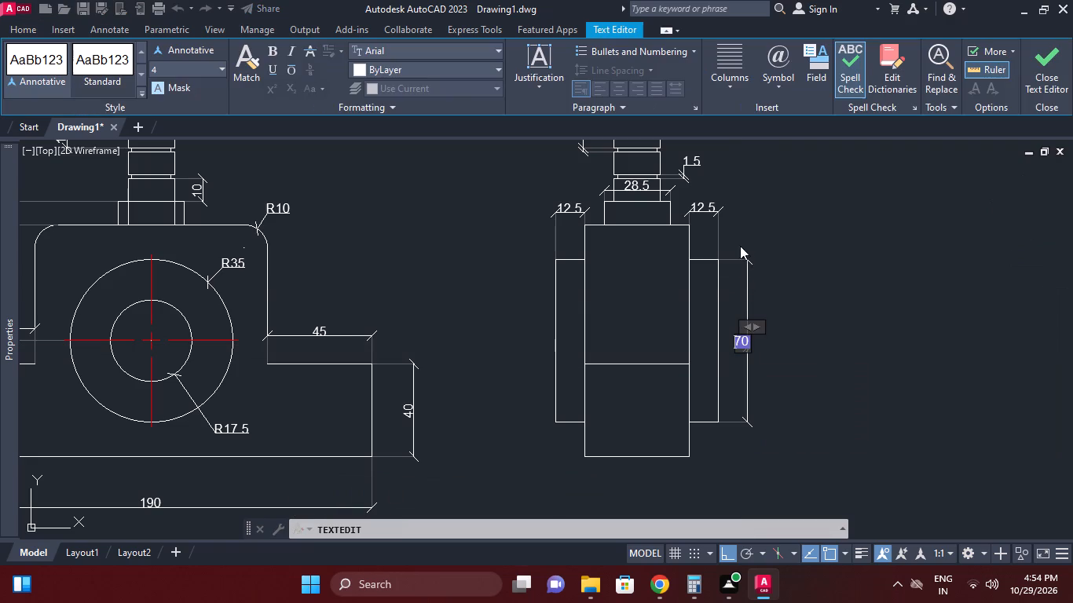
click(777, 82)
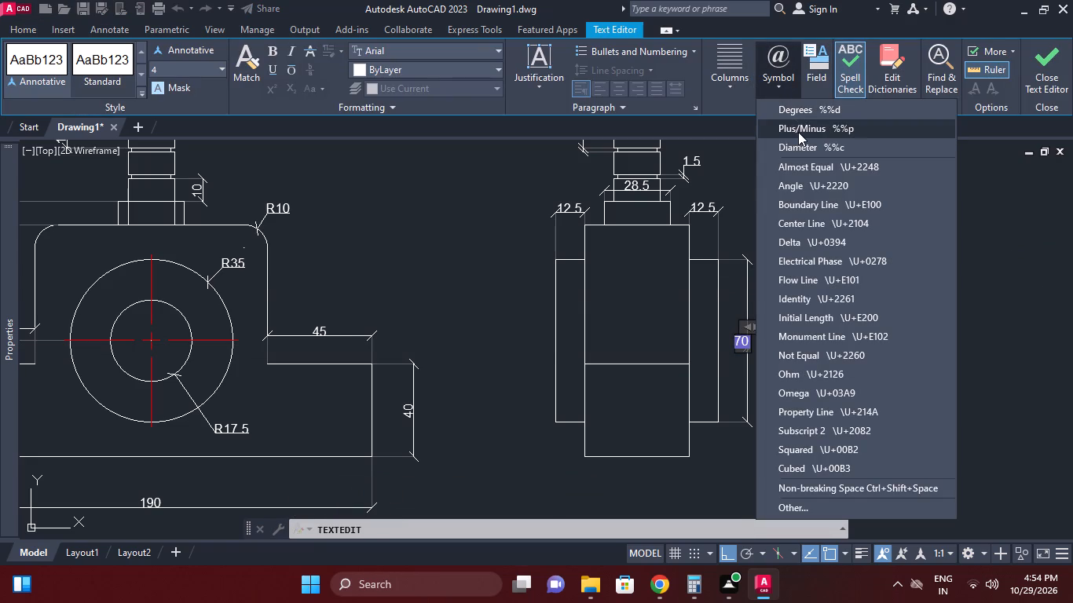
click(800, 141)
click(828, 294)
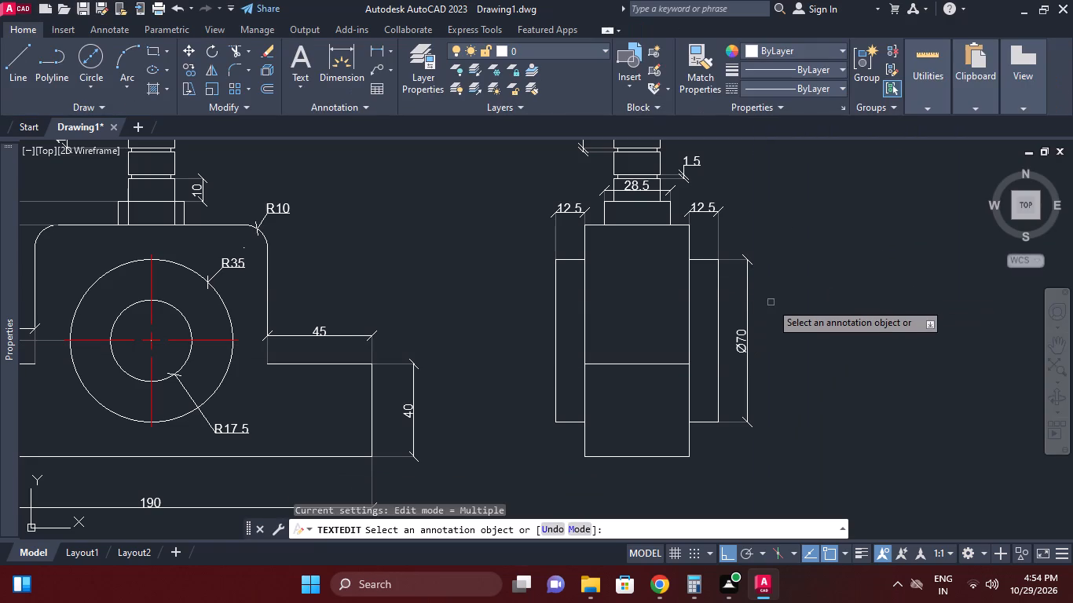
Add a vertical linear dimension for the block's full height in the side view, placed outside the Ø70 dimension.
click(370, 52)
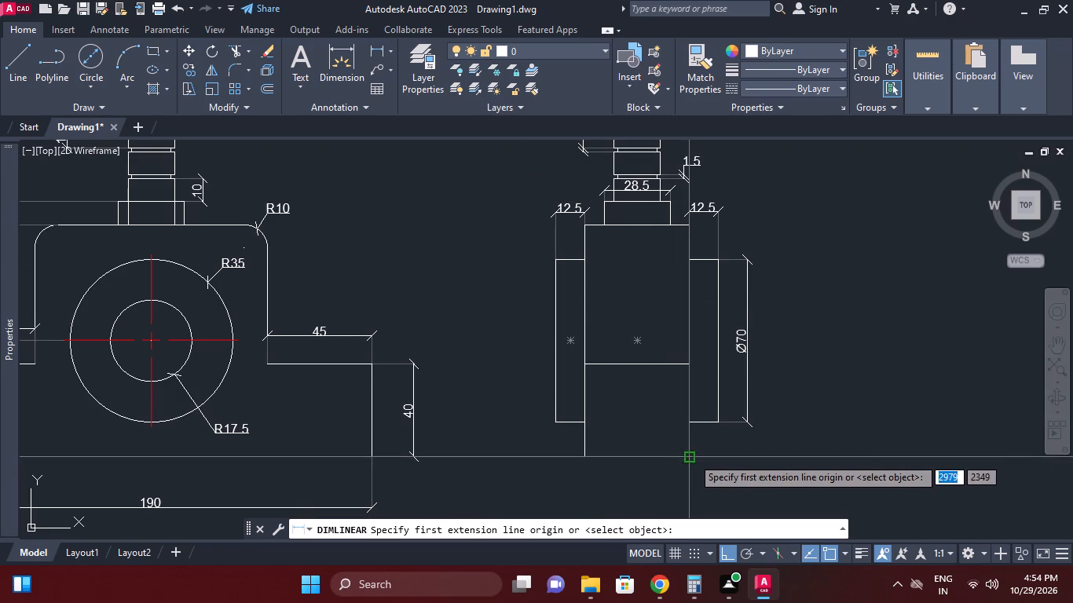
click(692, 457)
click(687, 223)
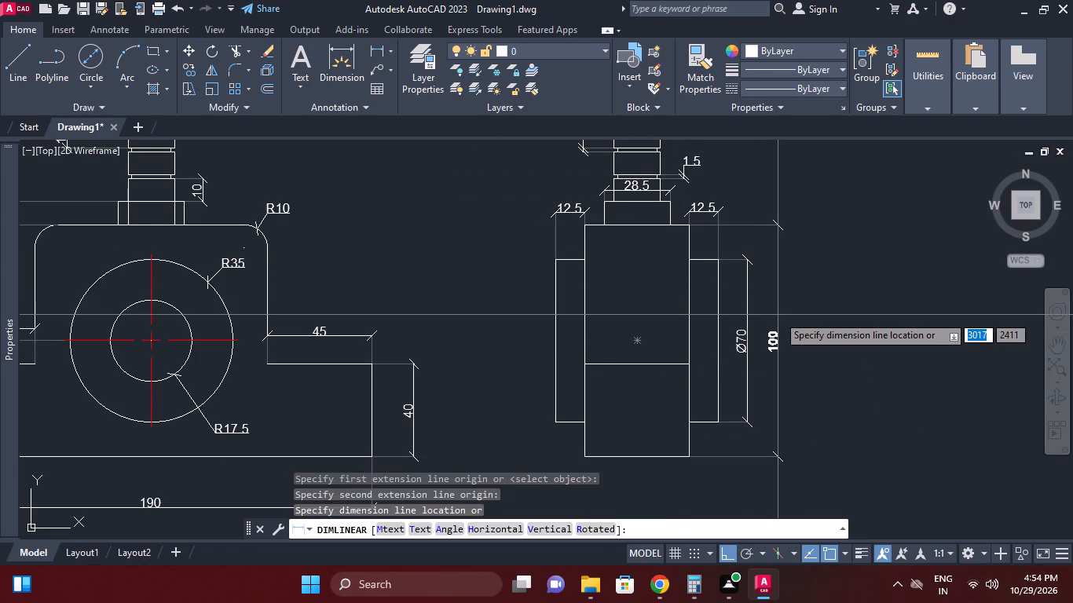
click(778, 315)
Add a vertical linear dimension from the right boss's bottom edge to the block's base, in line with the Ø70 dimension.
middle_drag(824, 326, 816, 280)
scroll(824, 326, down, 1)
right_click(814, 320)
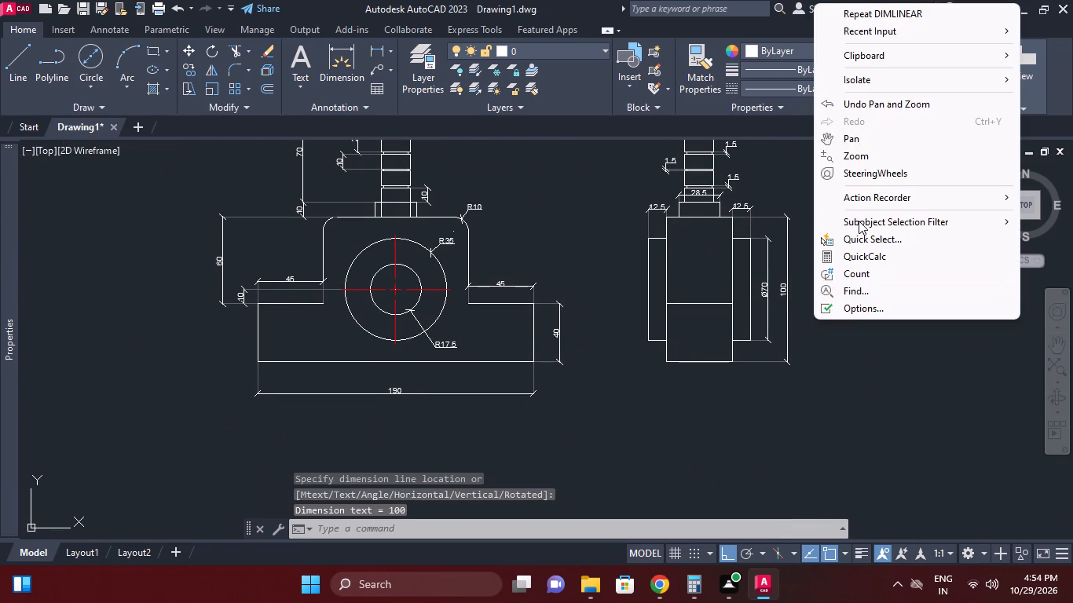
click(879, 15)
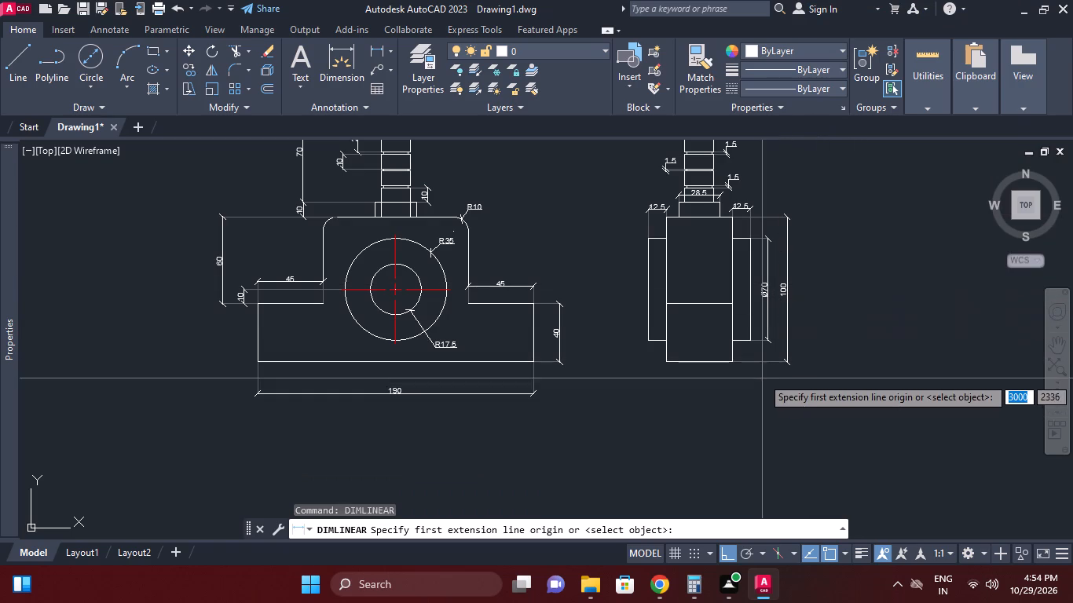
scroll(762, 371, up, 1)
click(738, 321)
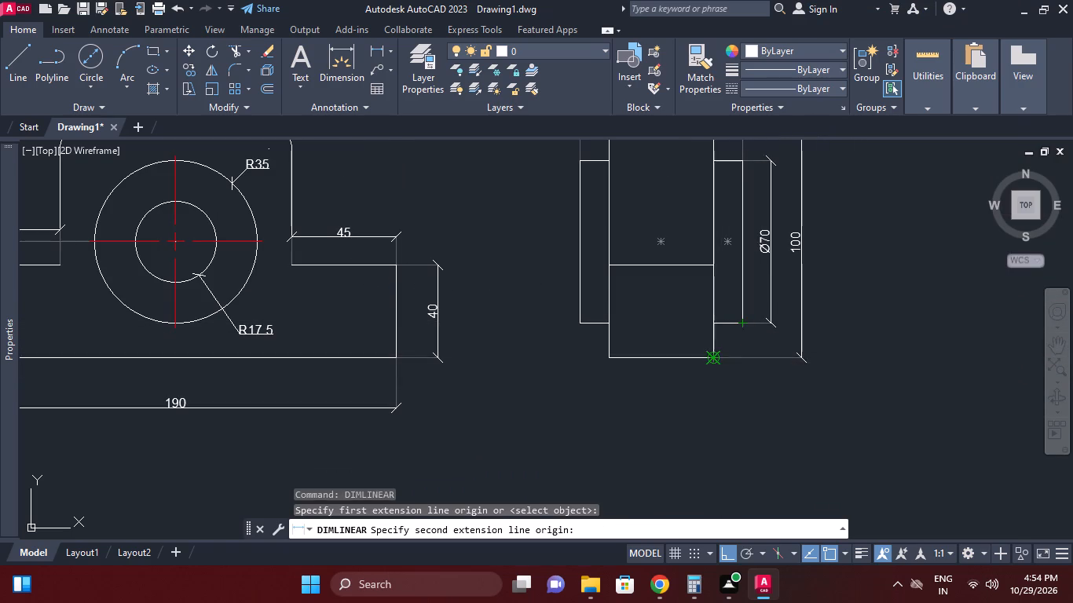
click(717, 358)
click(769, 323)
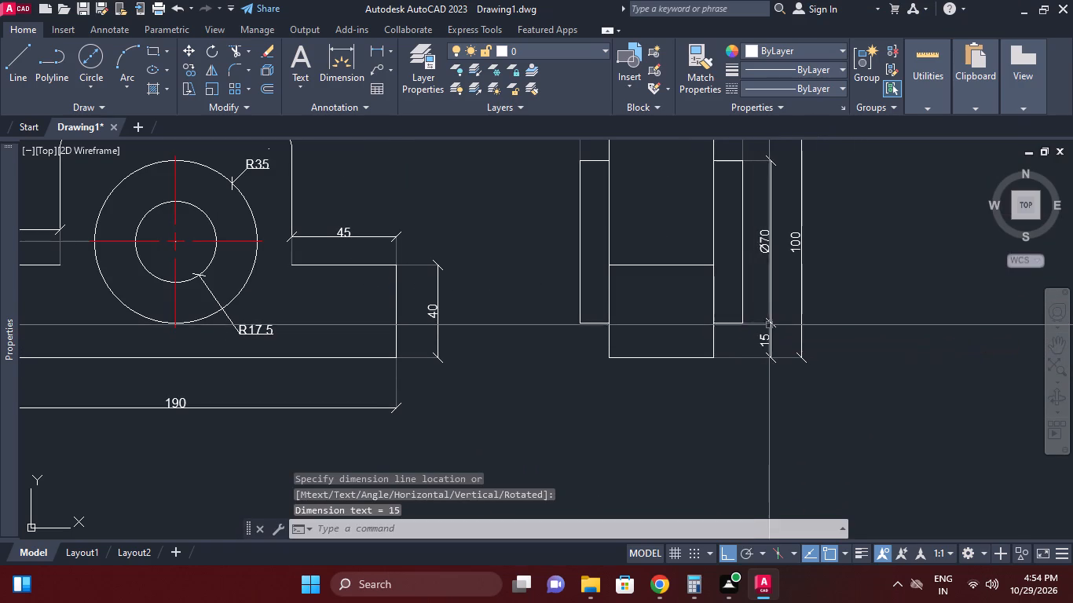
Add a horizontal linear dimension for the block's bottom edge in the side view, placed just below the base.
scroll(766, 351, up, 1)
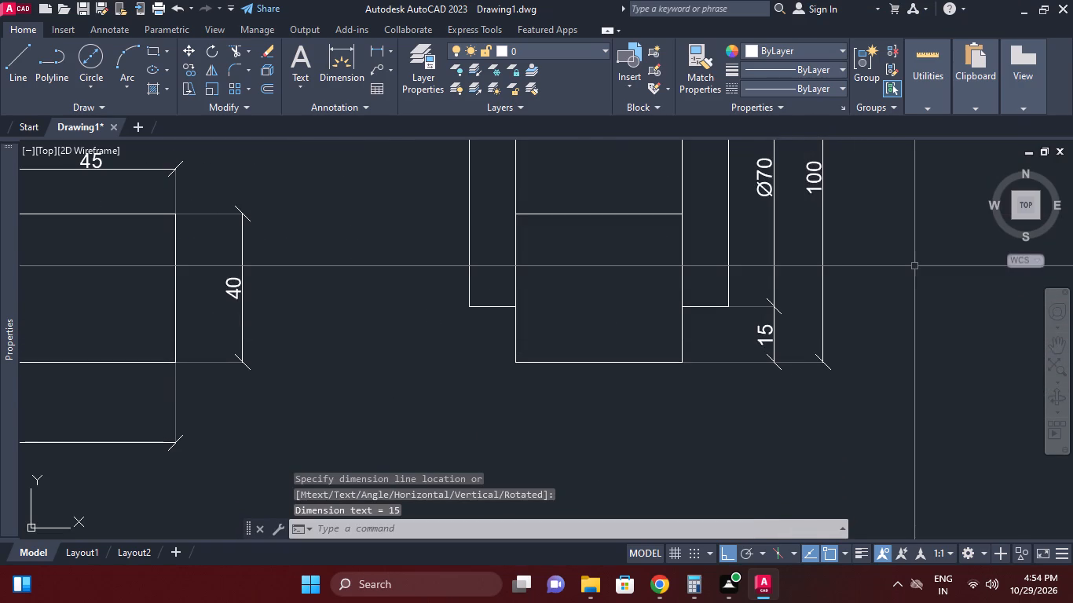
right_click(914, 266)
click(959, 255)
right_drag(689, 374, 681, 373)
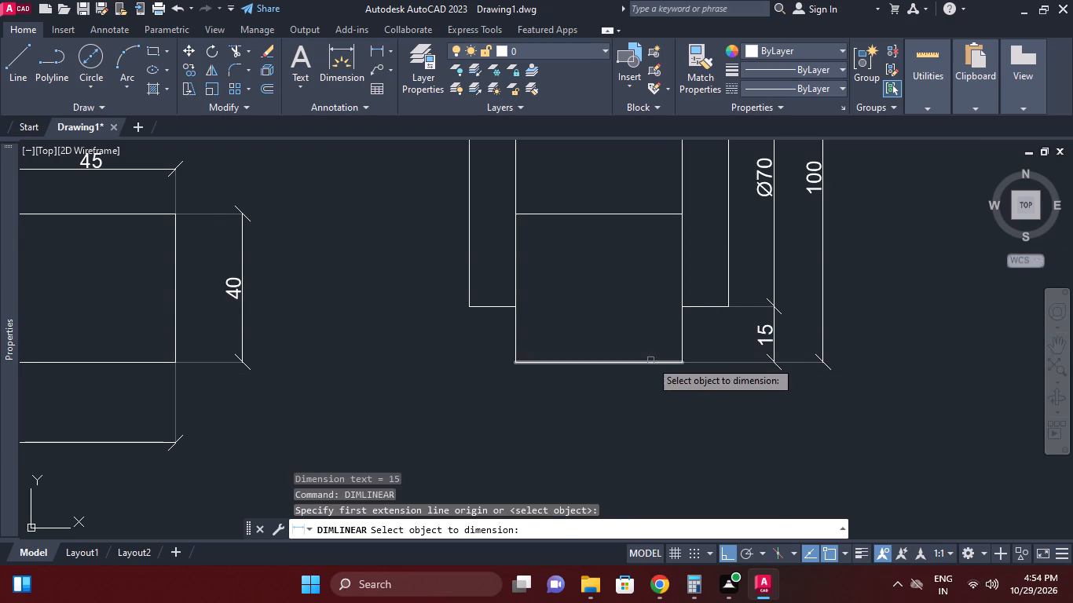
click(650, 360)
click(642, 410)
Add a vertical linear dimension for the base step's height in the side view, placed outside the block's left edge.
scroll(681, 358, down, 2)
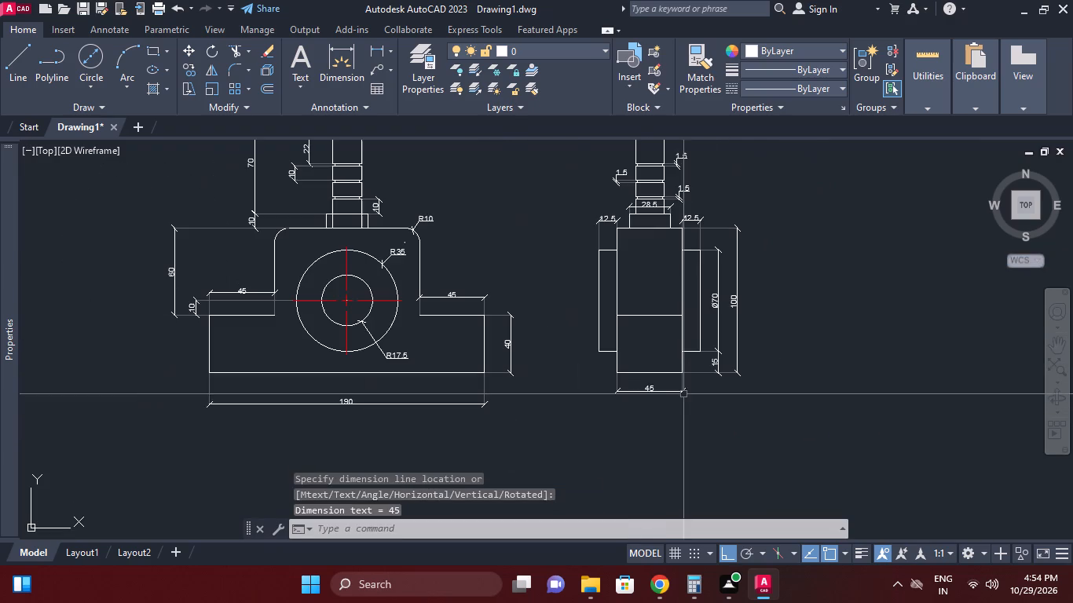
right_click(633, 334)
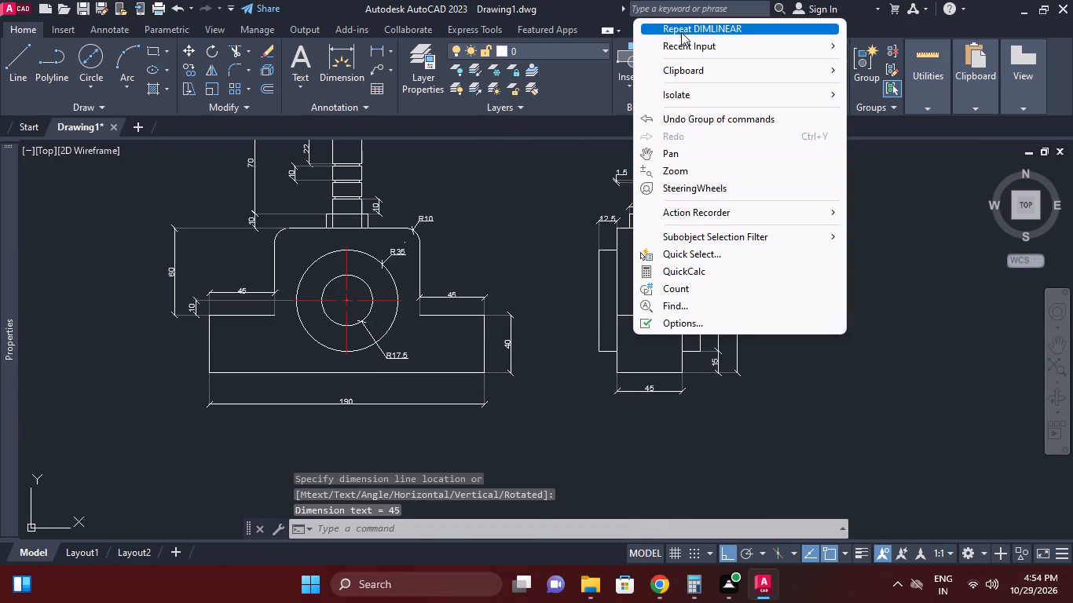
click(681, 32)
click(616, 320)
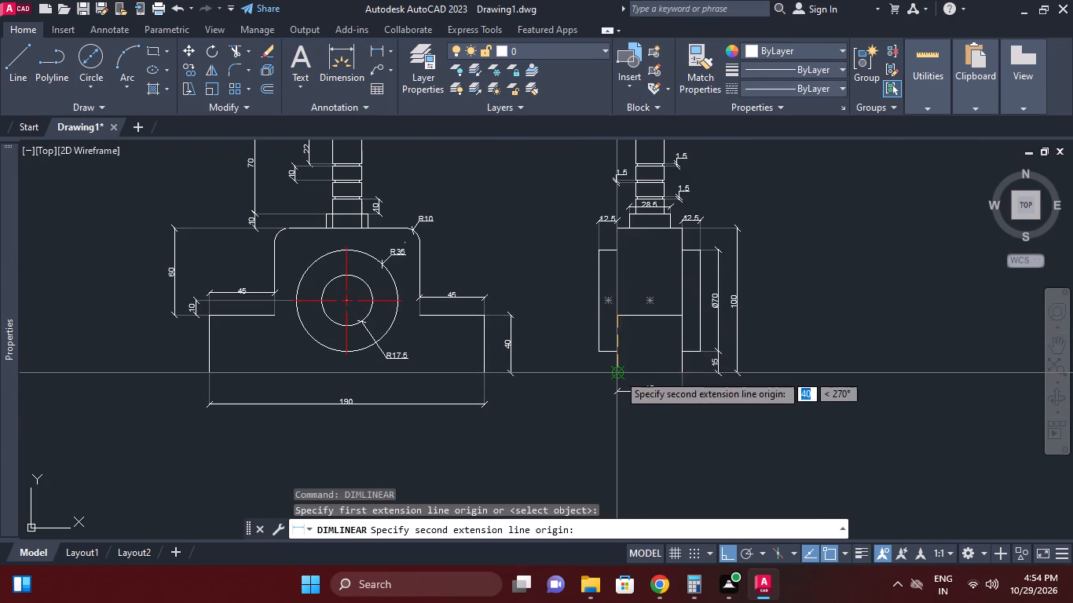
click(618, 374)
click(585, 360)
Add a horizontal linear dimension for the block's full length in the top view, placed below the view.
scroll(706, 323, down, 1)
middle_click(706, 323)
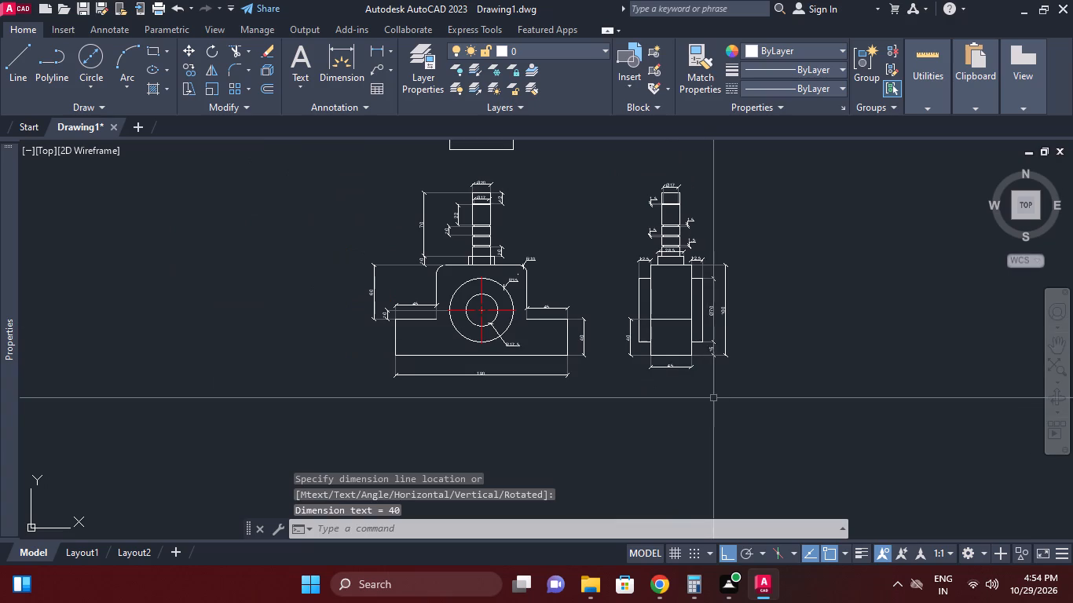
middle_drag(709, 390, 716, 399)
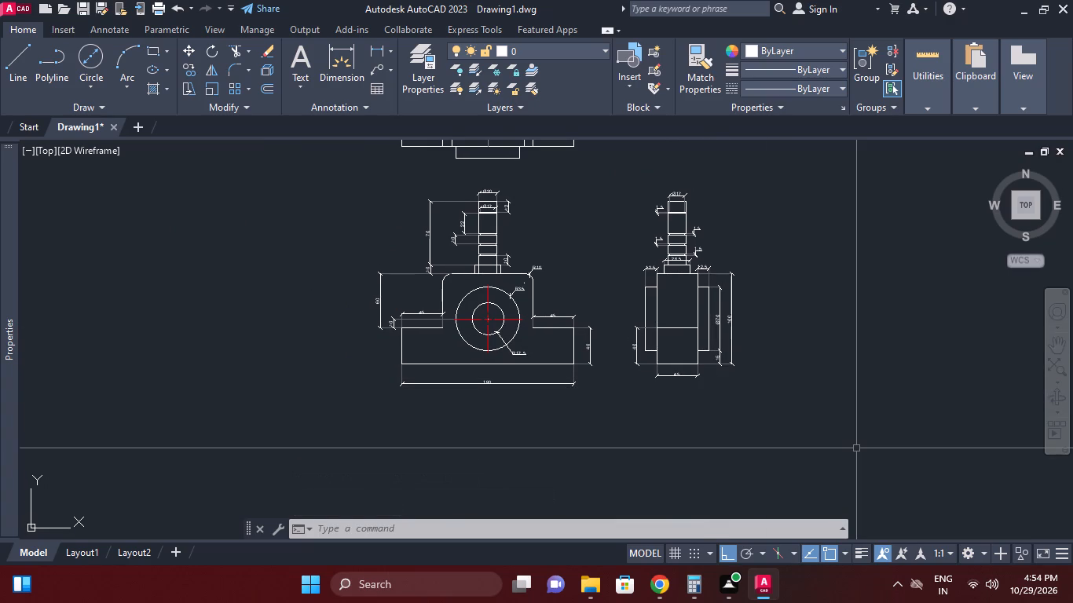
scroll(764, 462, down, 2)
middle_drag(764, 462, 759, 514)
scroll(624, 405, up, 2)
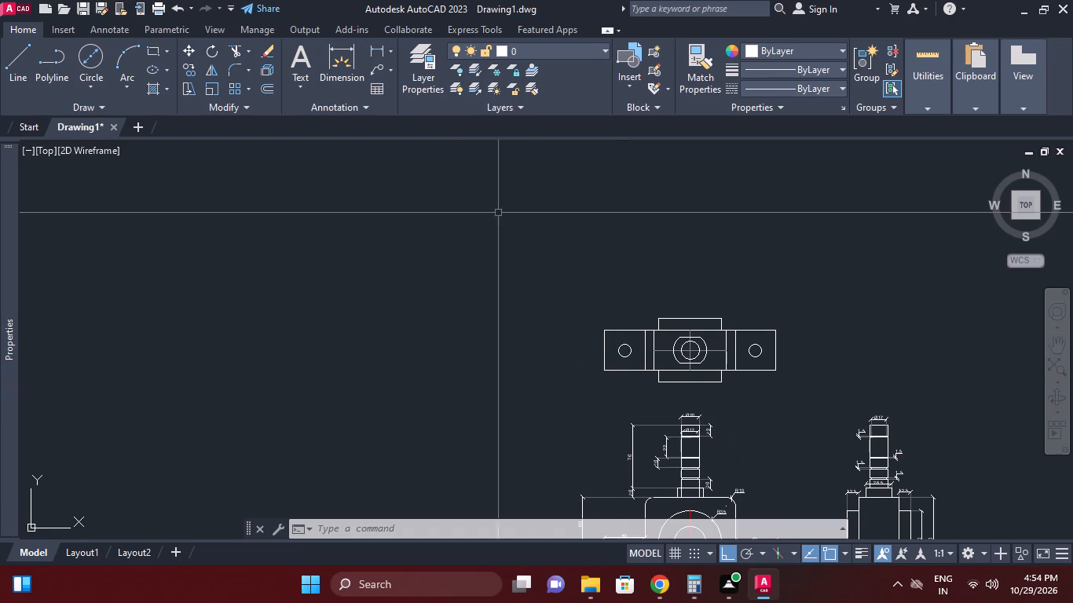
click(375, 57)
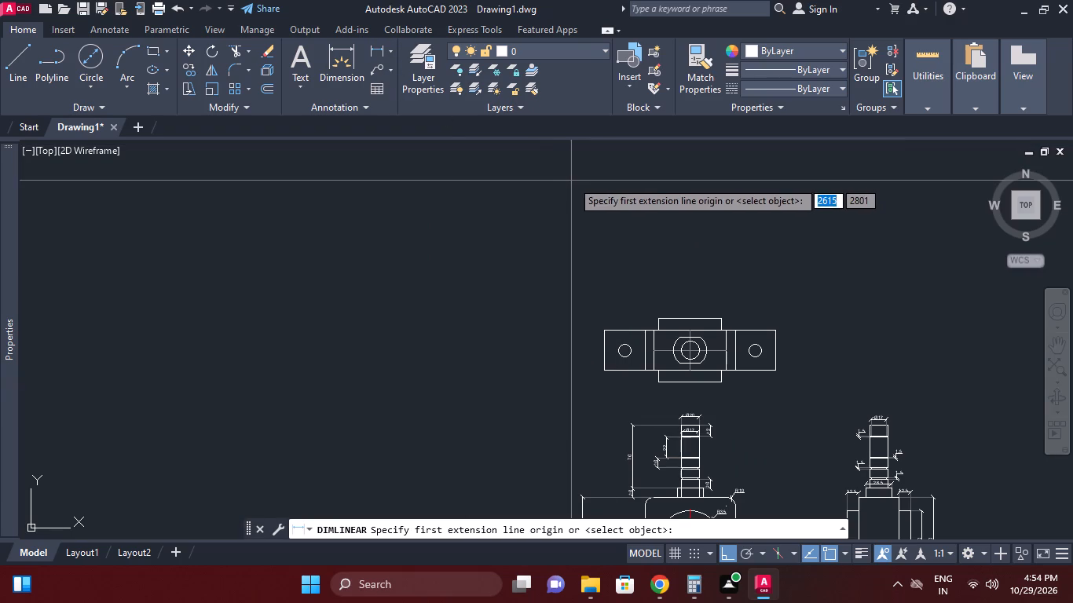
right_click(611, 395)
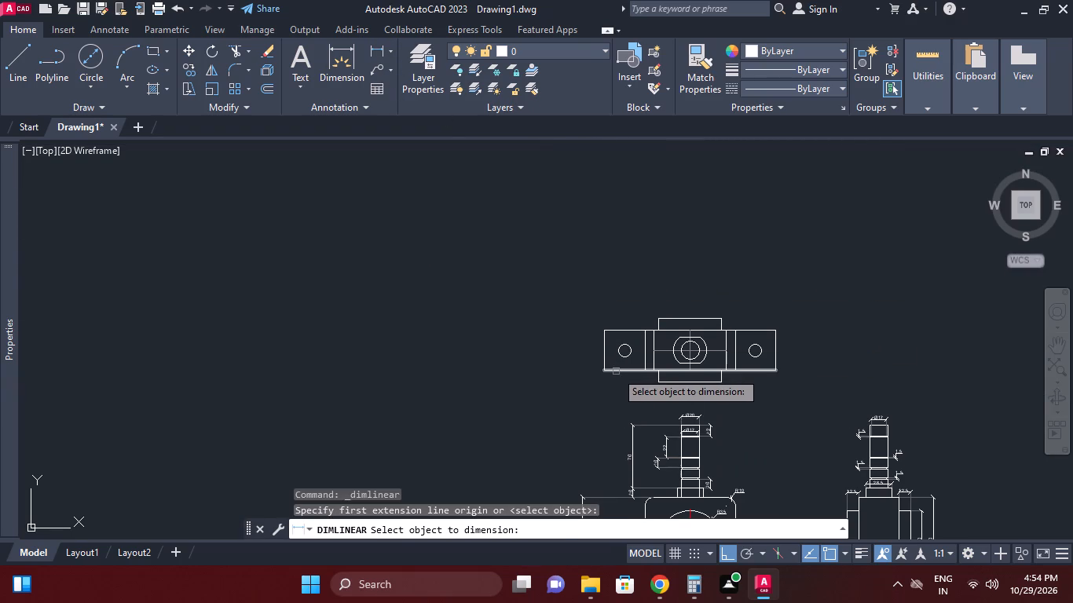
click(616, 371)
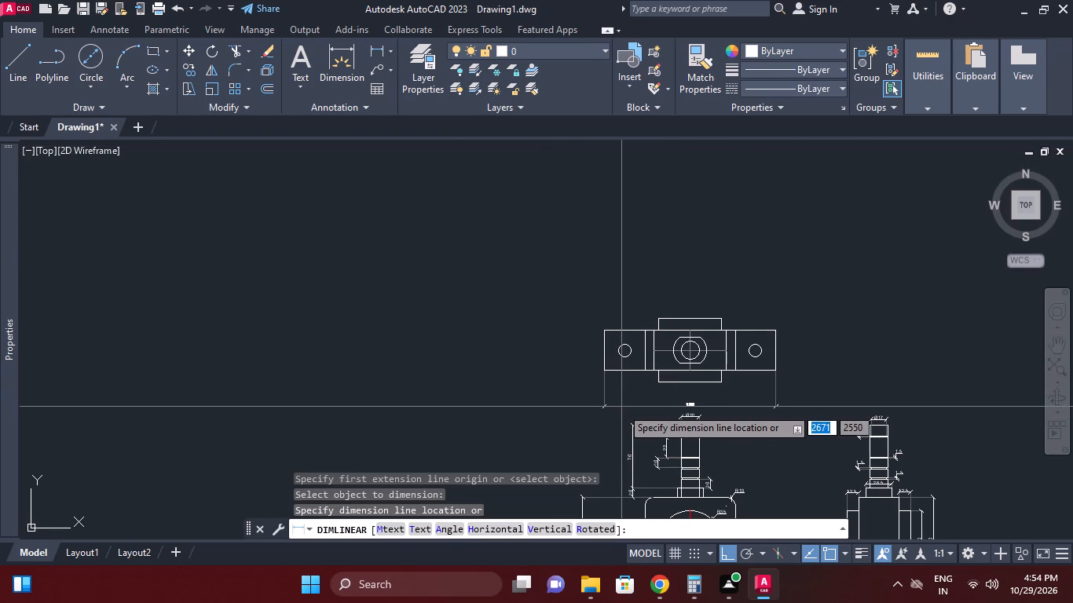
click(621, 407)
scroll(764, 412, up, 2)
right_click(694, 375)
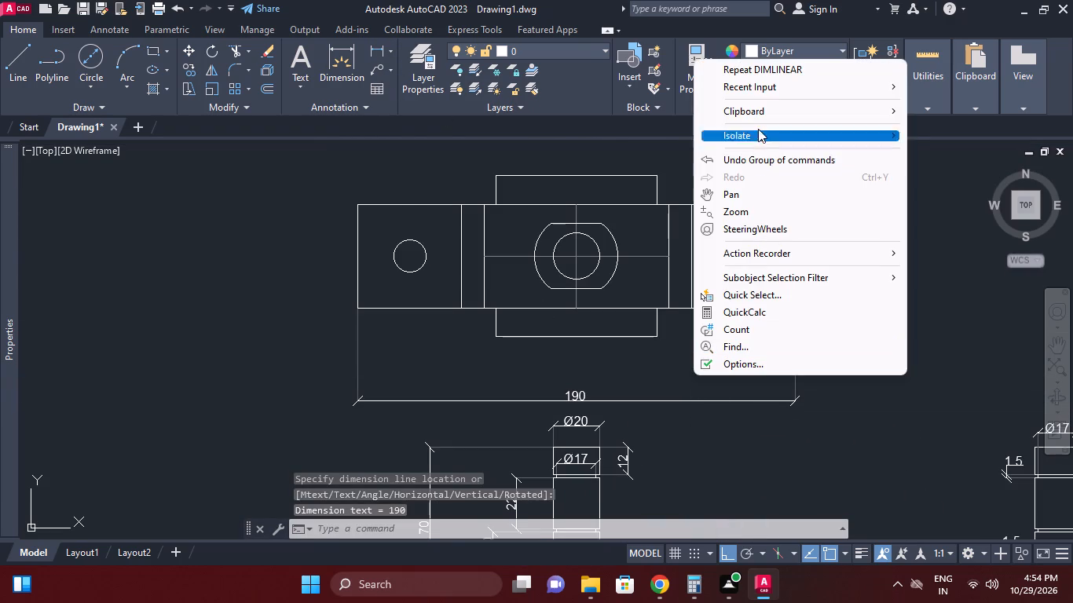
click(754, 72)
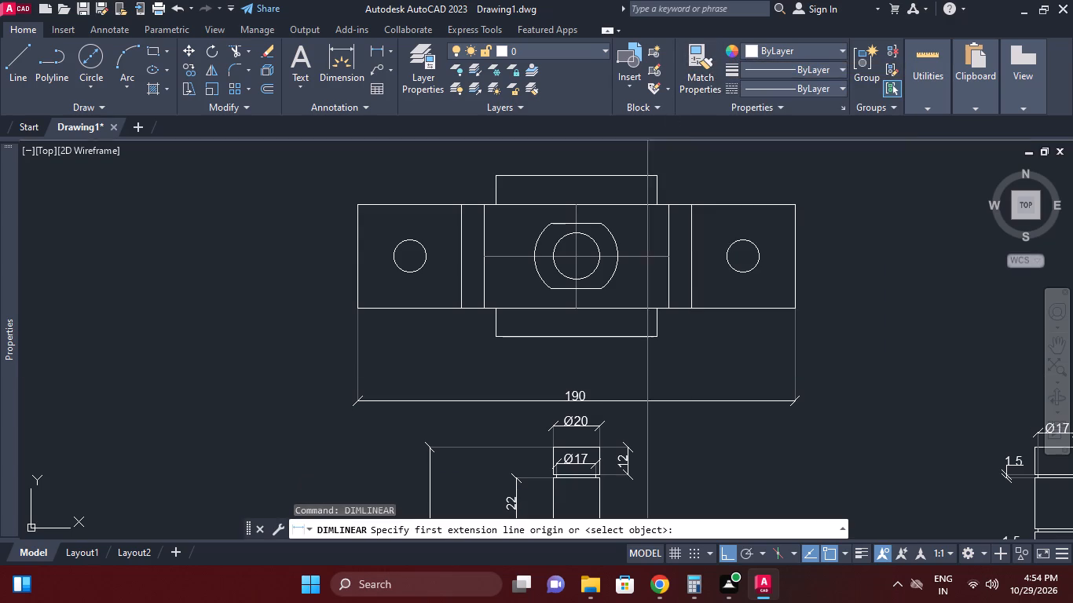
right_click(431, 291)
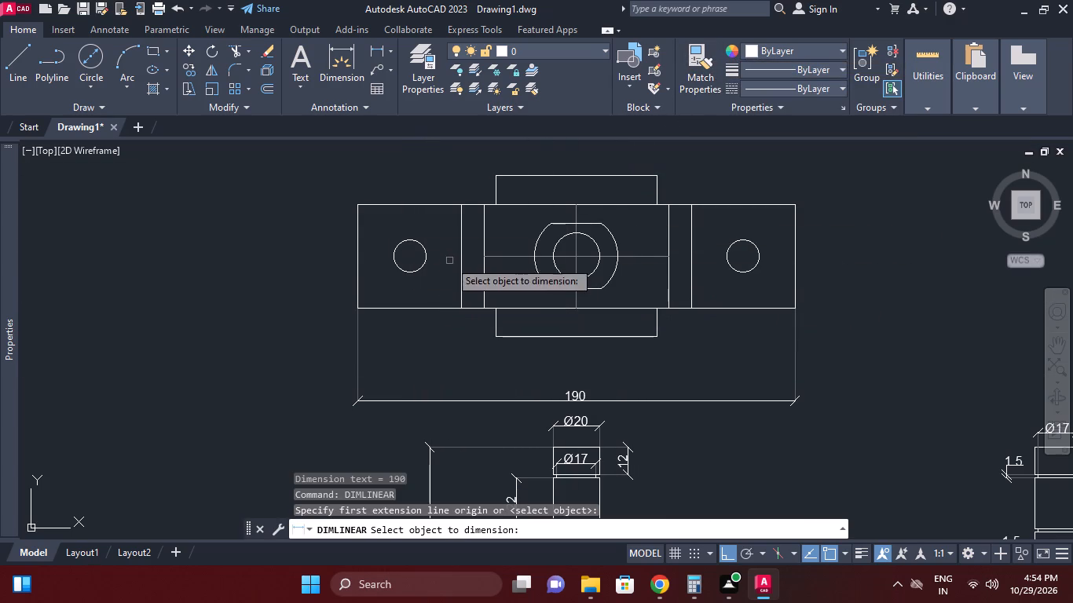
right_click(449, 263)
Offset the left and right hole circles in the top view outward by 3.
click(269, 85)
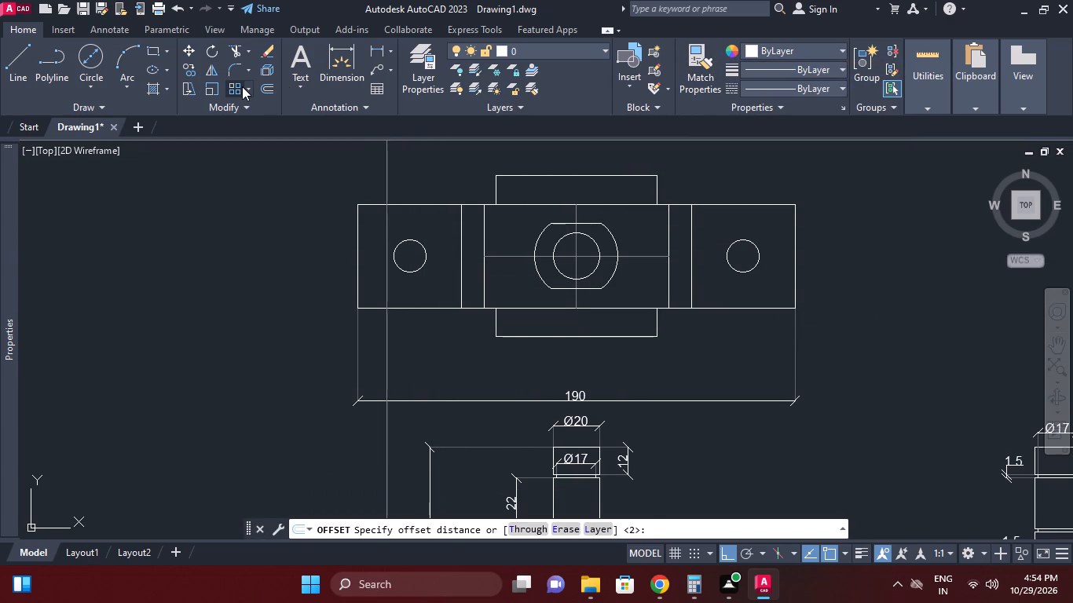
key(3)
key(Return)
double_click(419, 261)
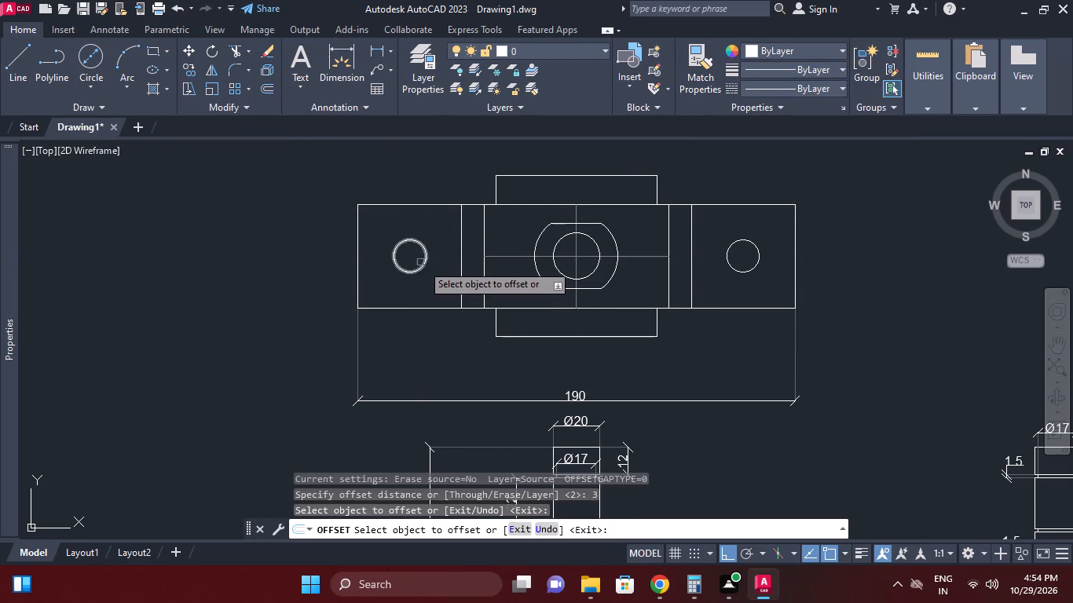
click(438, 269)
triple_click(723, 250)
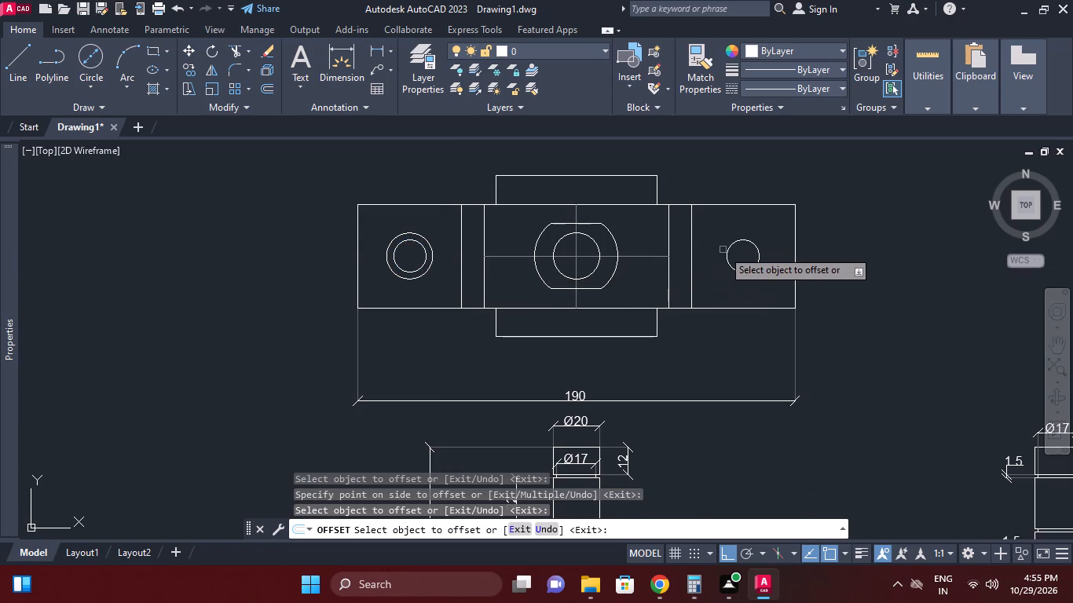
click(720, 231)
right_click(720, 231)
click(734, 239)
Add center marks to the outer circles of the right and left holes in the top view.
right_click(717, 224)
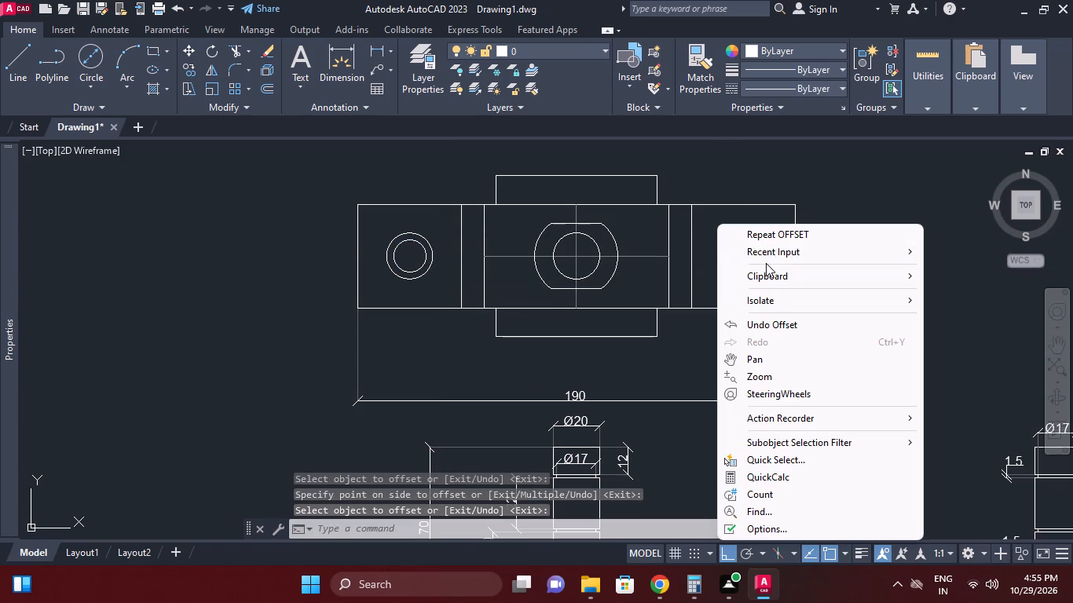
click(765, 256)
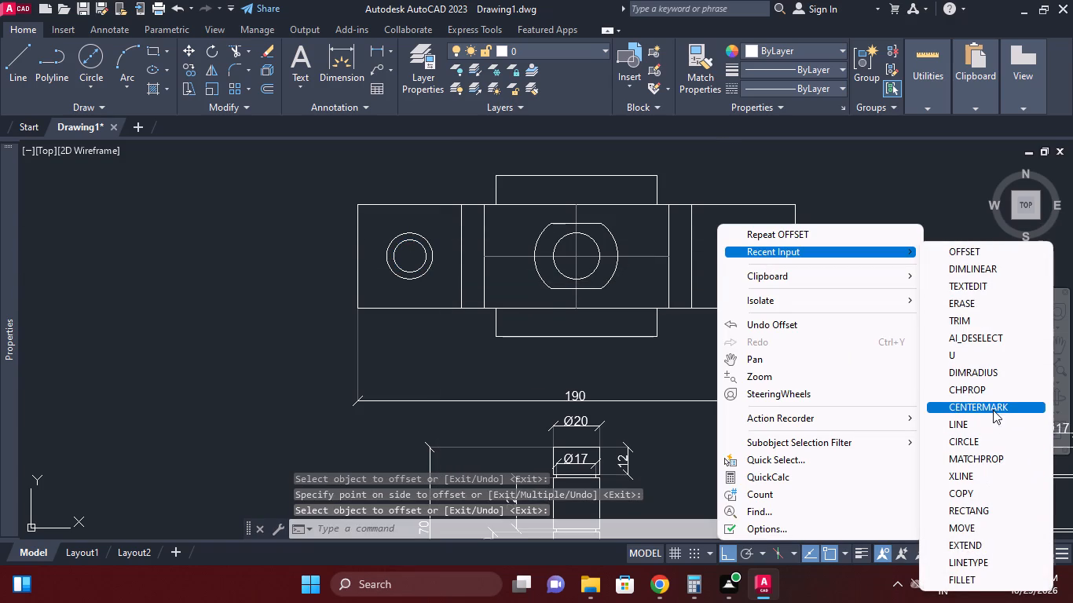
click(993, 410)
scroll(772, 252, up, 1)
click(762, 243)
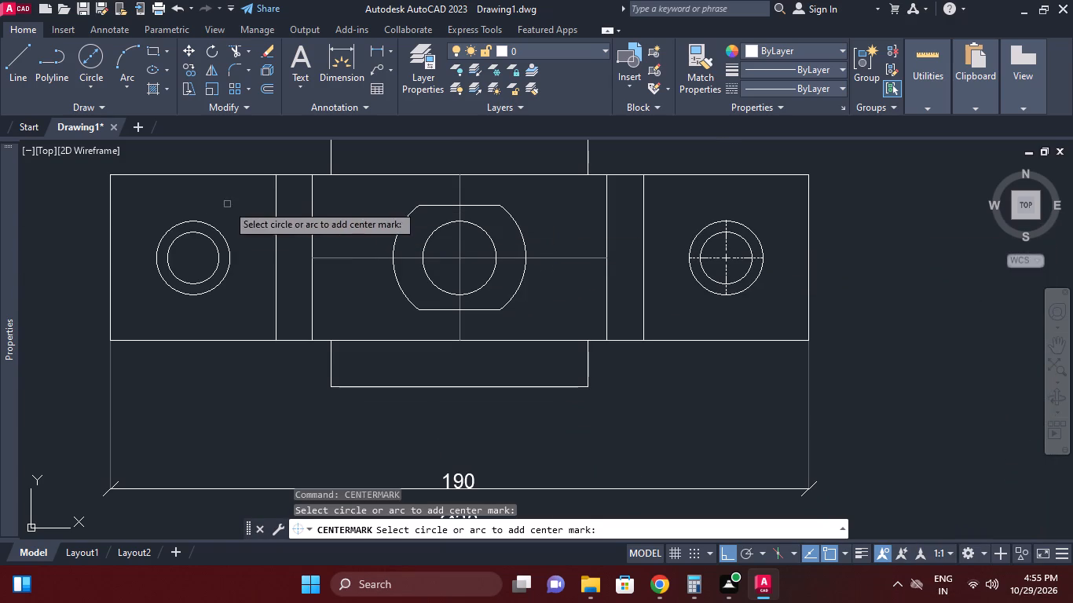
click(198, 221)
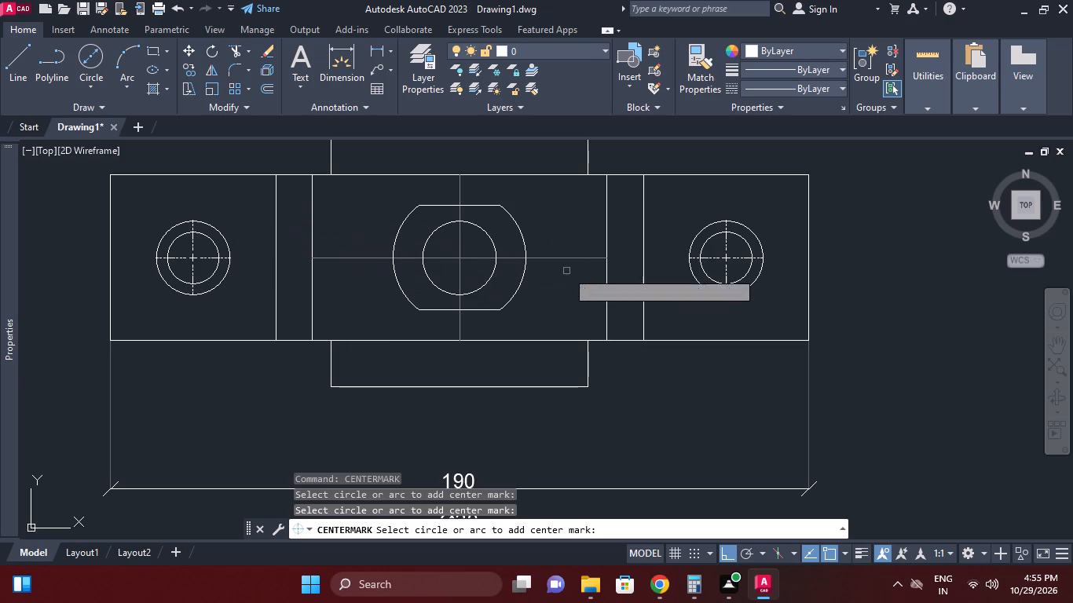
right_click(561, 304)
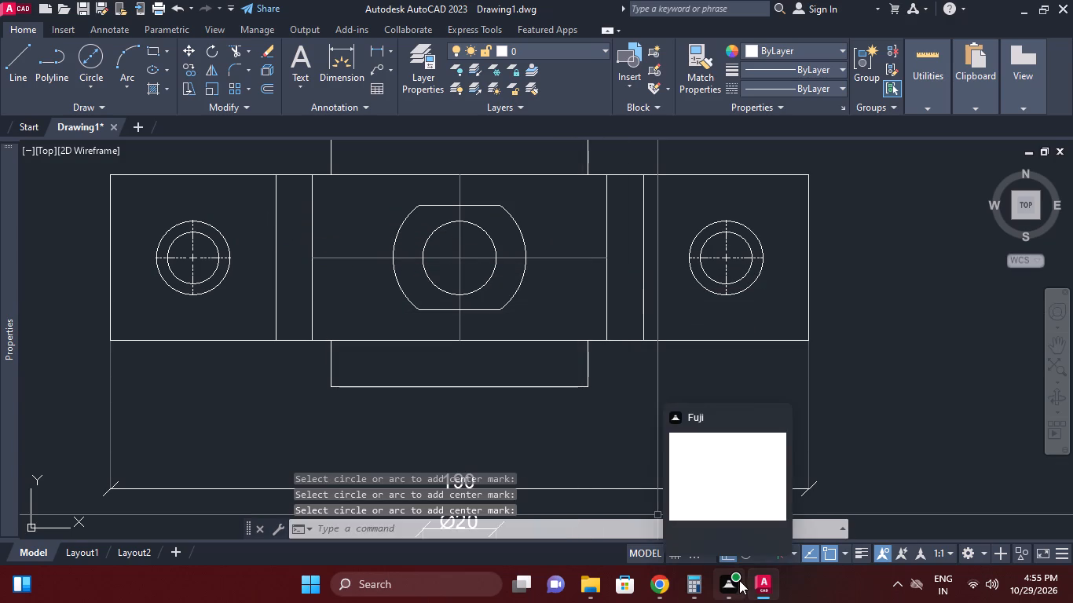
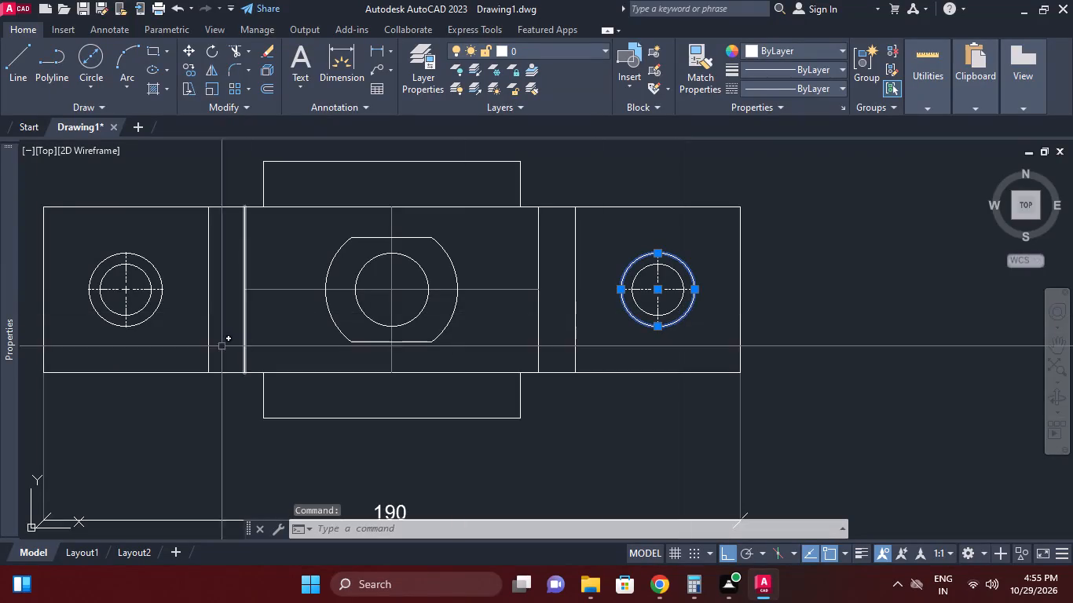
Erase the outer offset circles around the left and right holes in the top view.
click(141, 324)
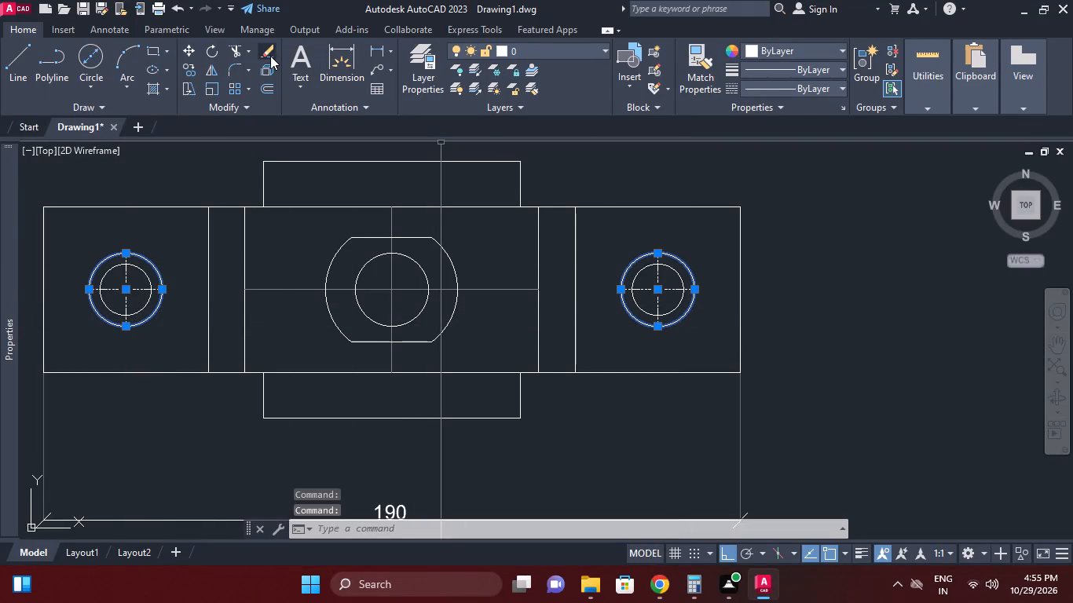
click(270, 56)
Match the properties of the front view's red center mark onto the top view's horizontal and vertical center lines through the collar.
scroll(470, 275, down, 3)
middle_click(503, 268)
middle_drag(566, 370, 571, 277)
scroll(474, 378, up, 2)
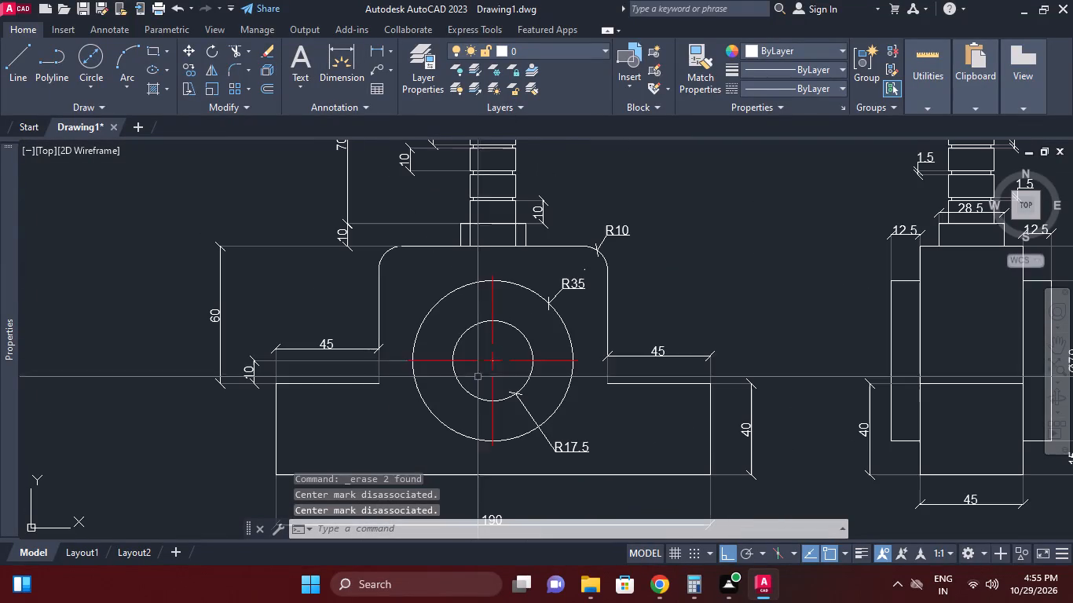
click(487, 362)
click(696, 60)
scroll(639, 287, down, 1)
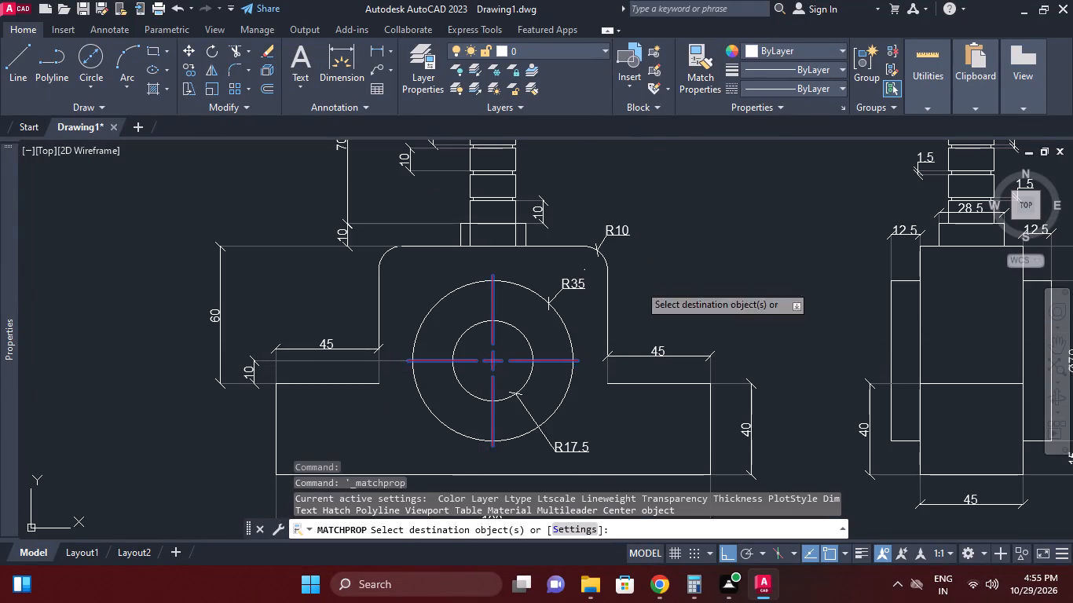
scroll(639, 289, down, 1)
middle_drag(620, 222, 625, 334)
scroll(597, 248, up, 2)
click(595, 247)
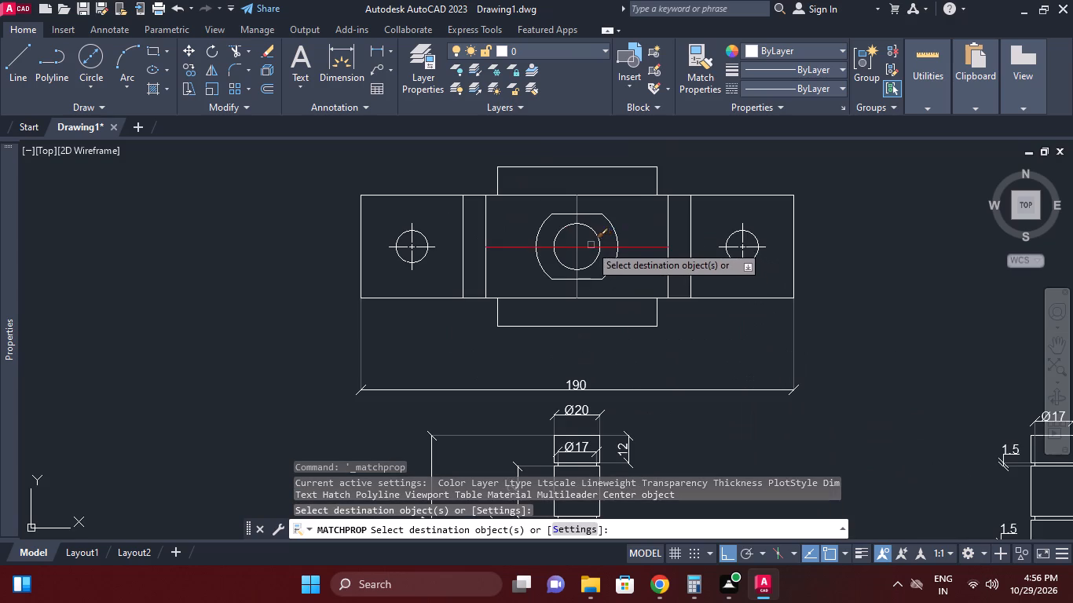
click(577, 242)
Apply the same matched red center mark properties to the right and left hole center marks in the top view.
scroll(777, 282, up, 2)
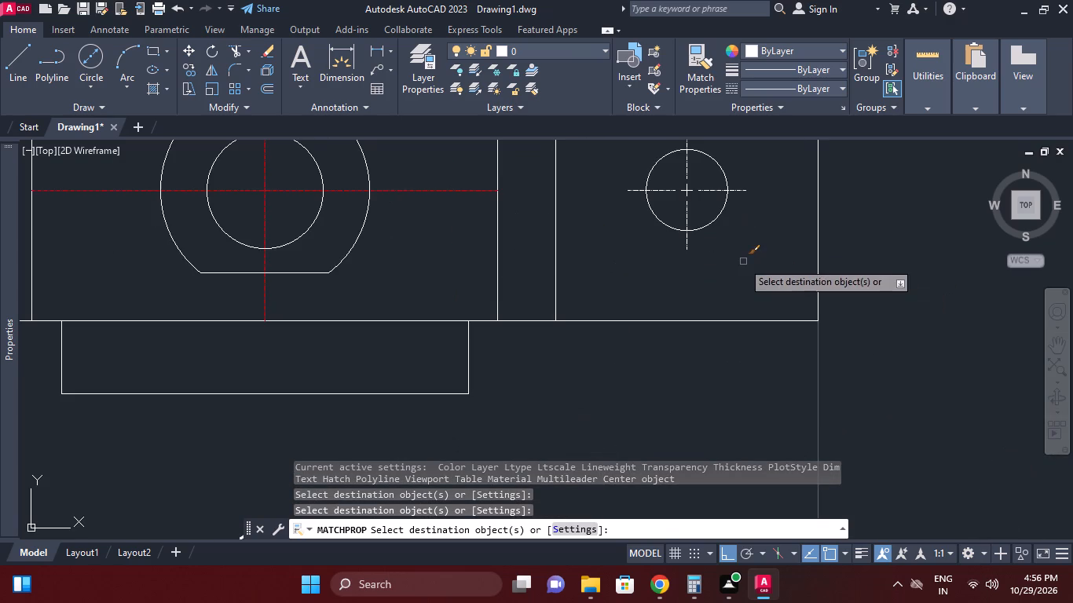
click(721, 260)
click(694, 254)
click(687, 243)
scroll(705, 288, down, 1)
middle_drag(716, 288, 784, 289)
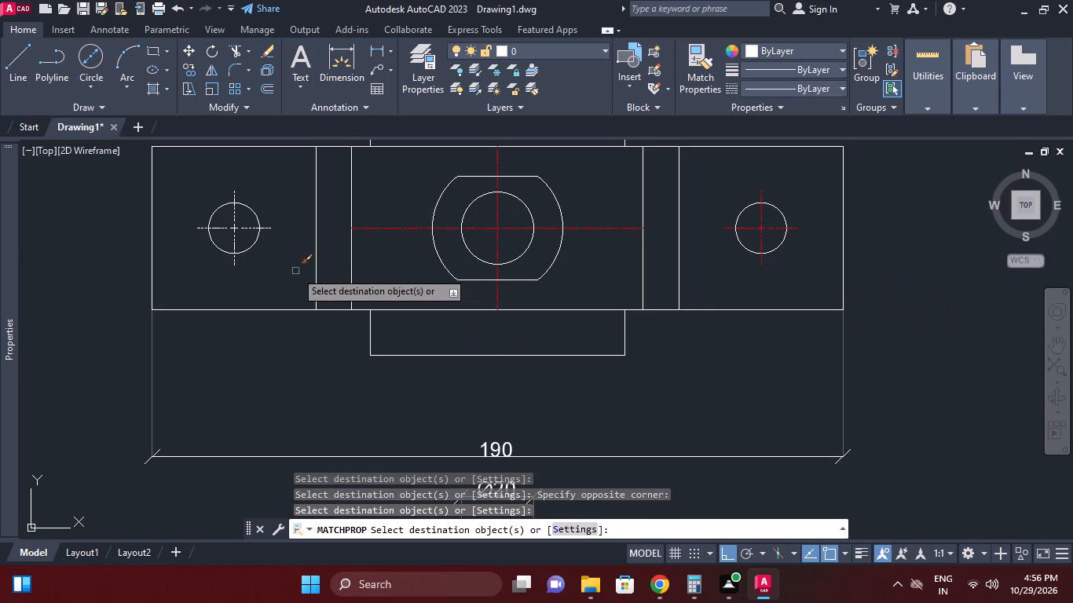
click(237, 263)
click(233, 265)
right_click(317, 279)
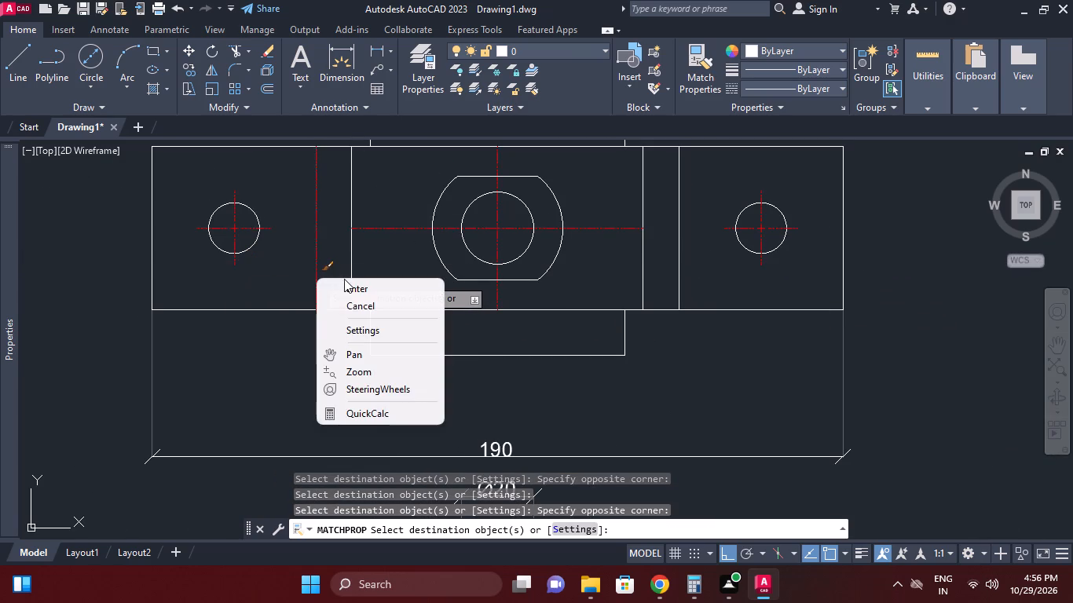
click(357, 286)
Add a vertical linear dimension across the collar's two flats in the top view, placed to the collar's left.
middle_drag(511, 320, 515, 342)
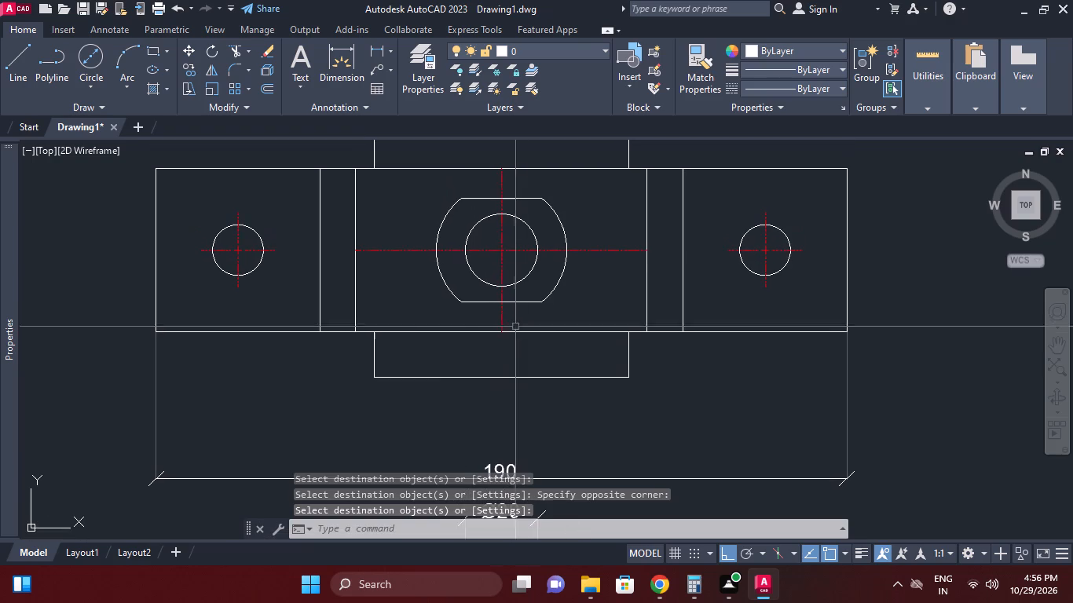
click(375, 46)
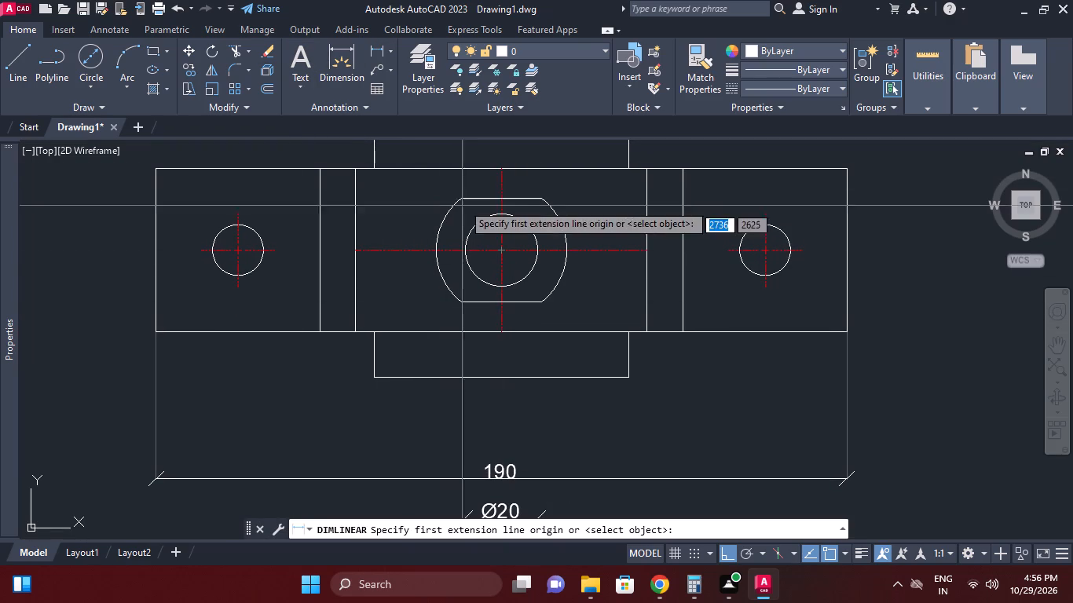
click(463, 196)
click(463, 300)
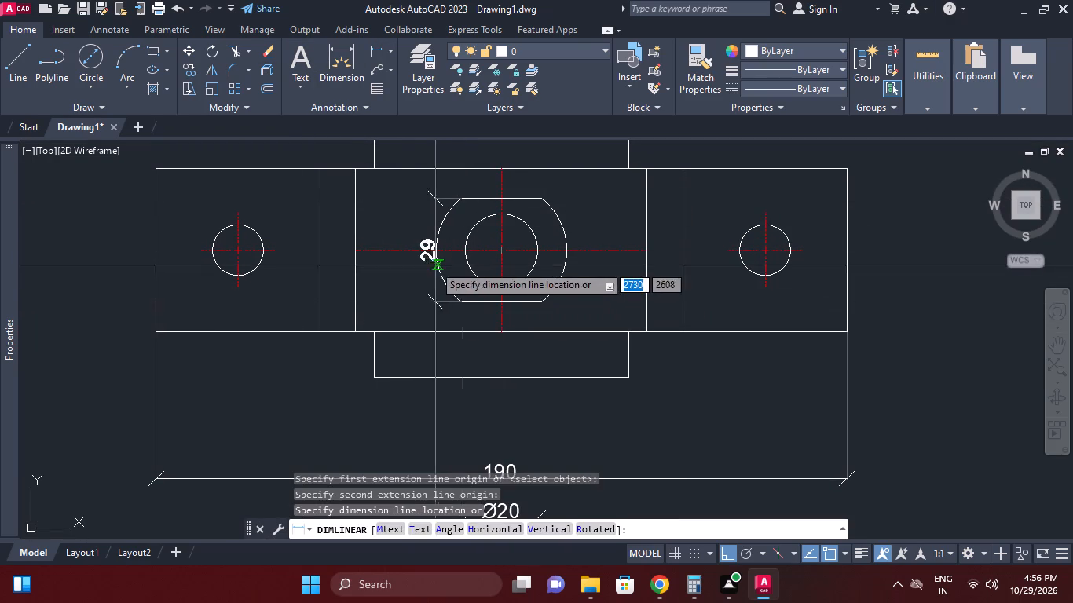
click(405, 251)
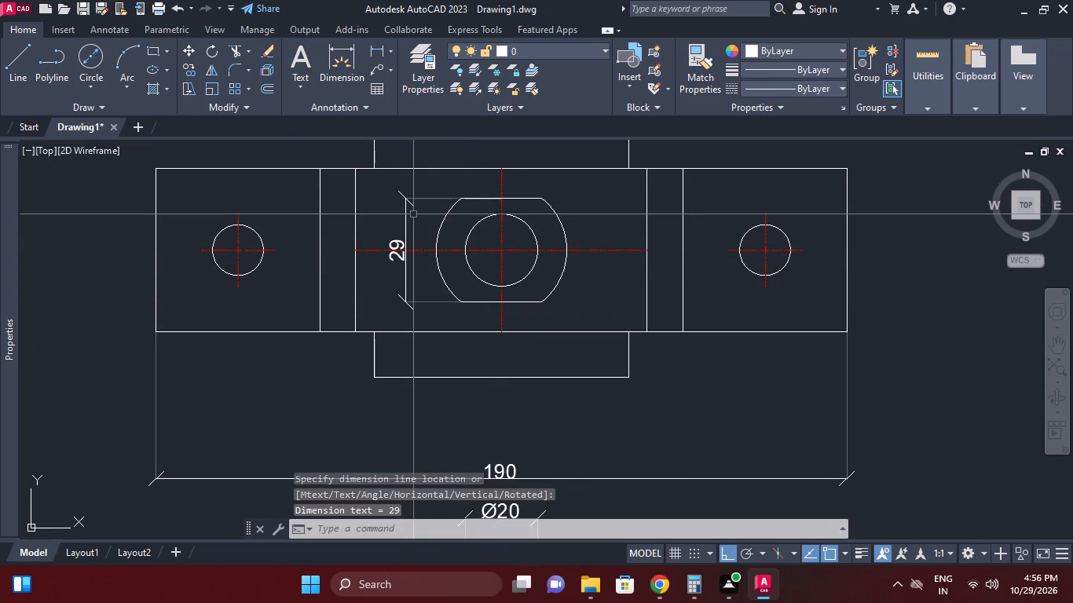
Set the collar flats dimension's precision to one decimal place (0.0).
click(402, 240)
right_click(399, 232)
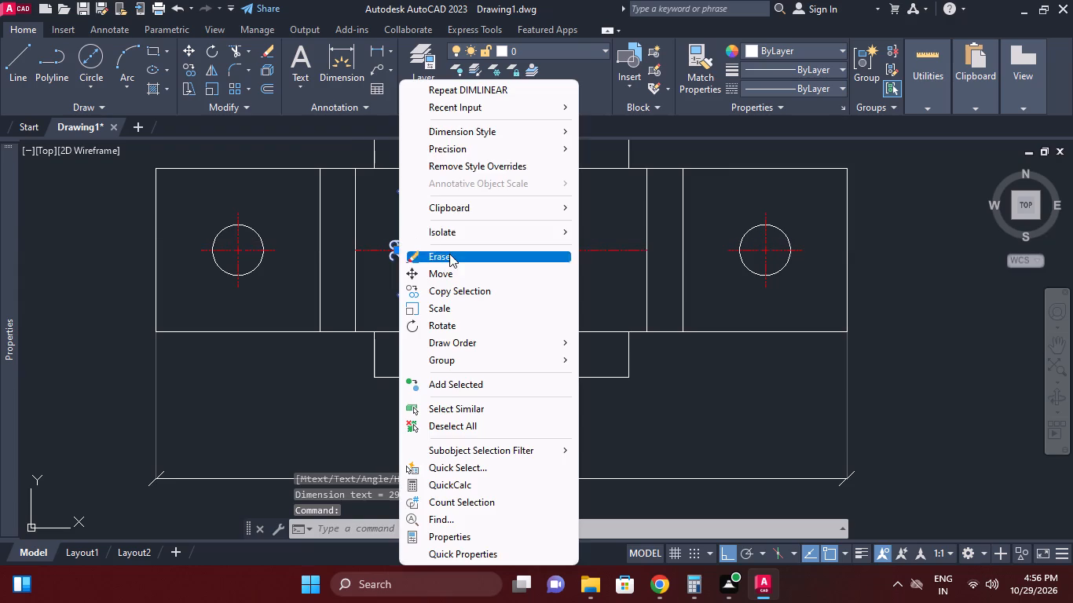
click(452, 152)
click(588, 174)
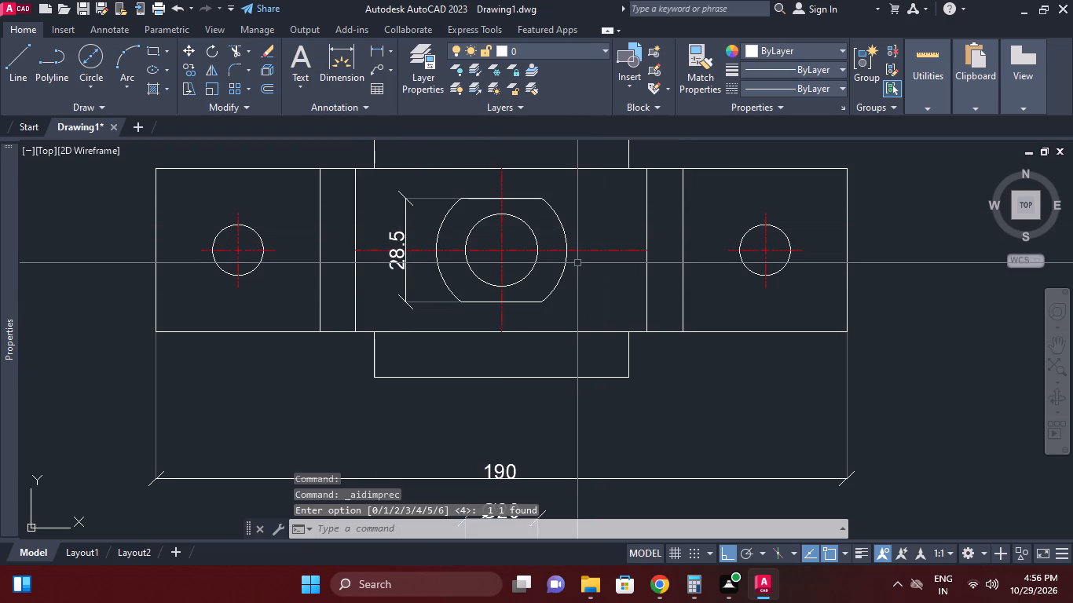
Add a horizontal linear dimension between the two hole centers in the top view, placed above the full-length dimension.
middle_click(633, 324)
scroll(633, 324, down, 1)
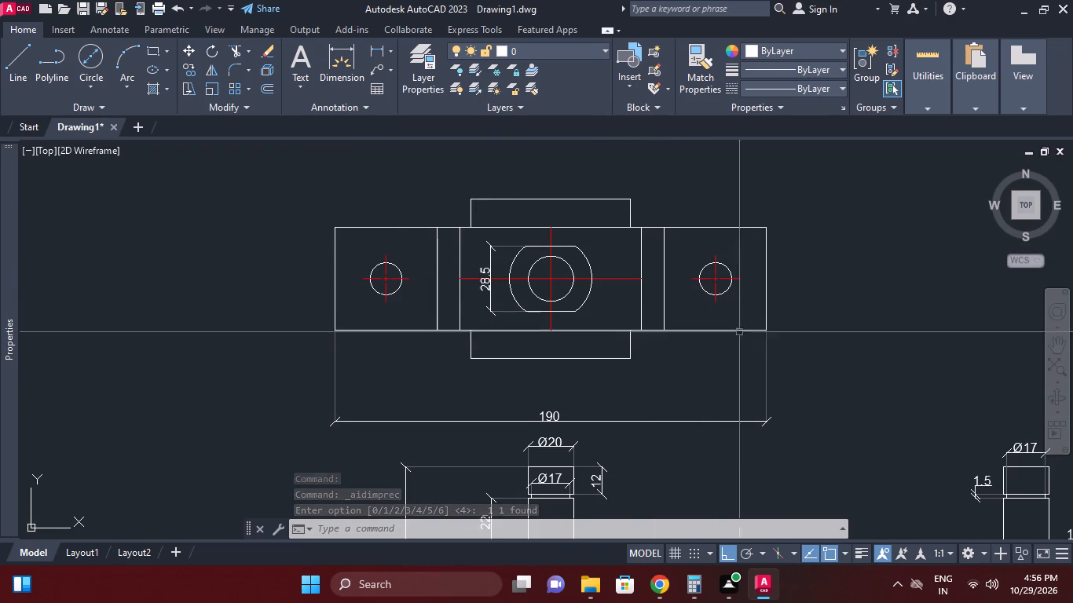
right_click(800, 315)
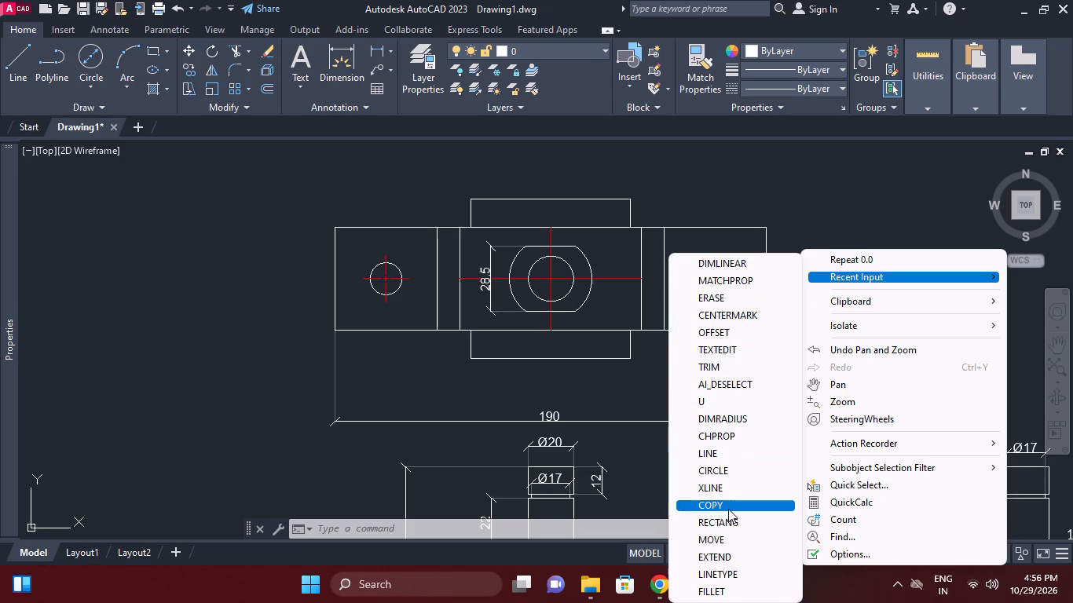
click(722, 262)
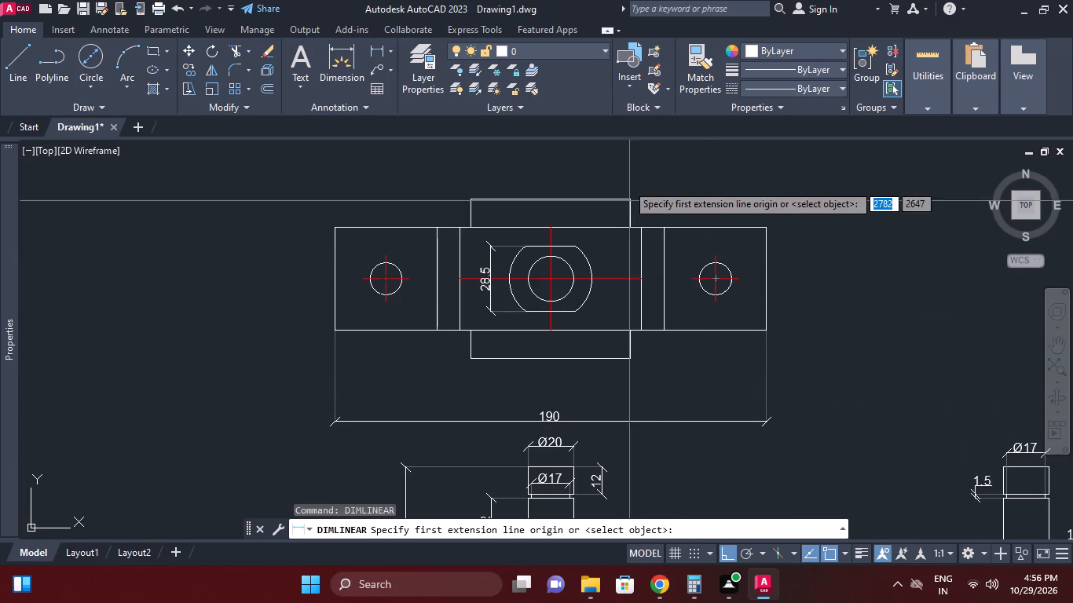
click(383, 304)
click(716, 301)
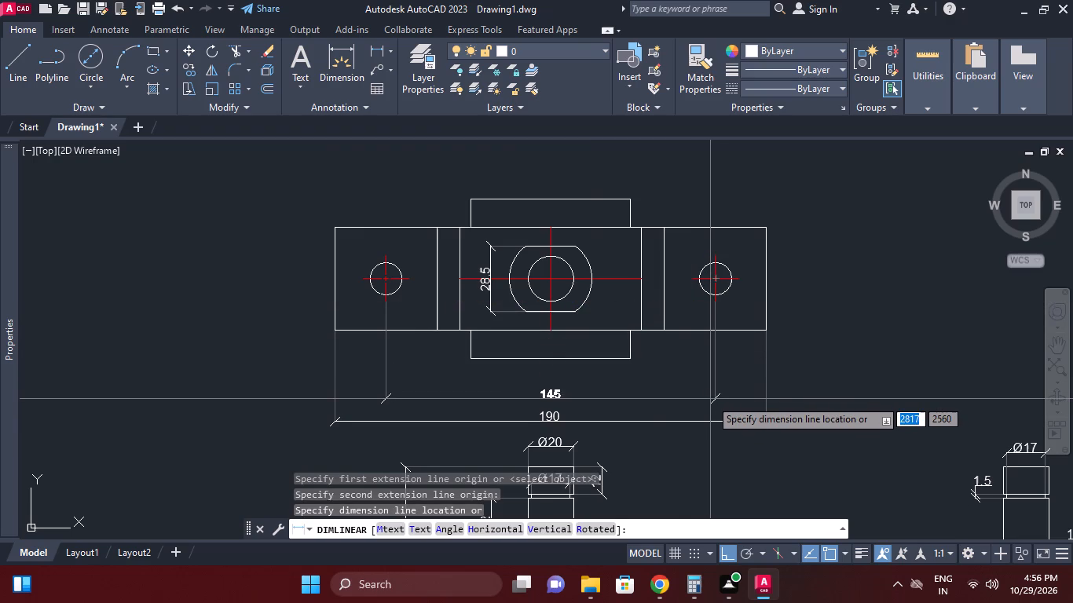
click(709, 383)
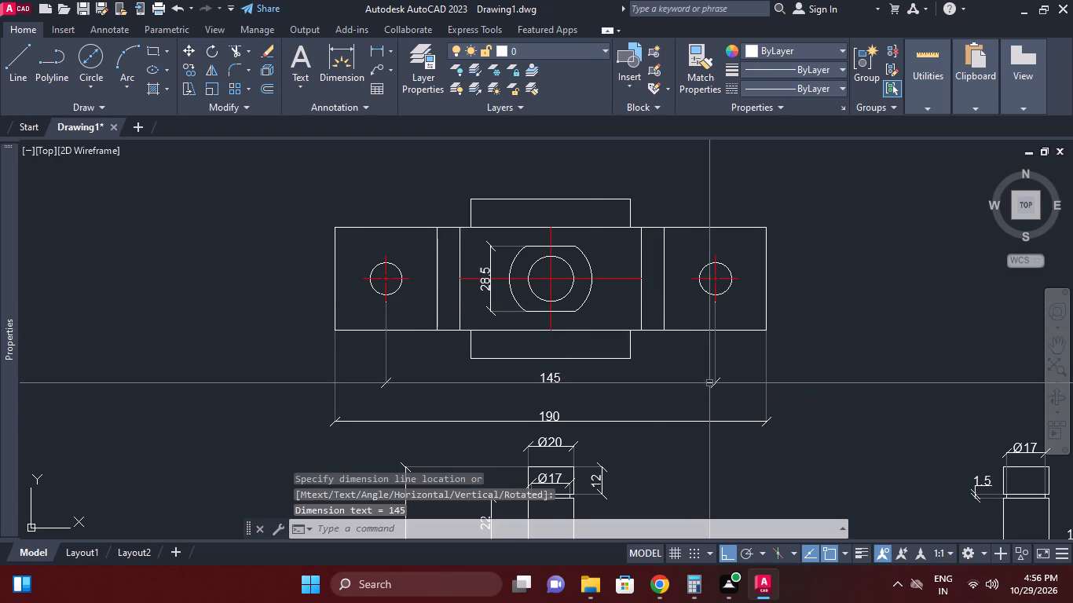
Stretch the full-length dimension line below the top view upward by about 9, closer to the hole spacing dimension.
click(815, 445)
click(741, 405)
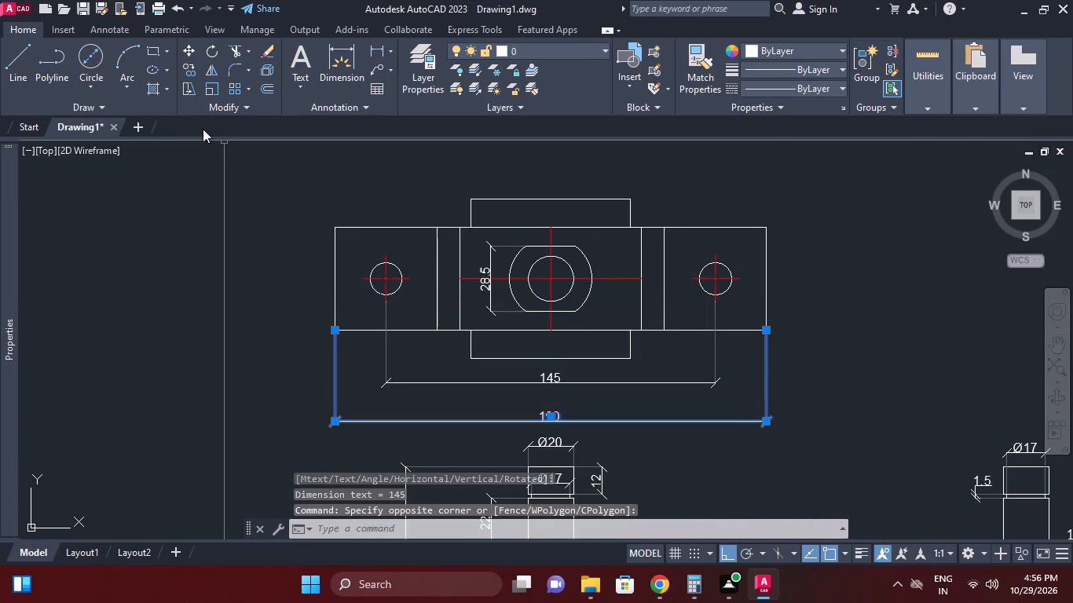
click(189, 90)
click(879, 412)
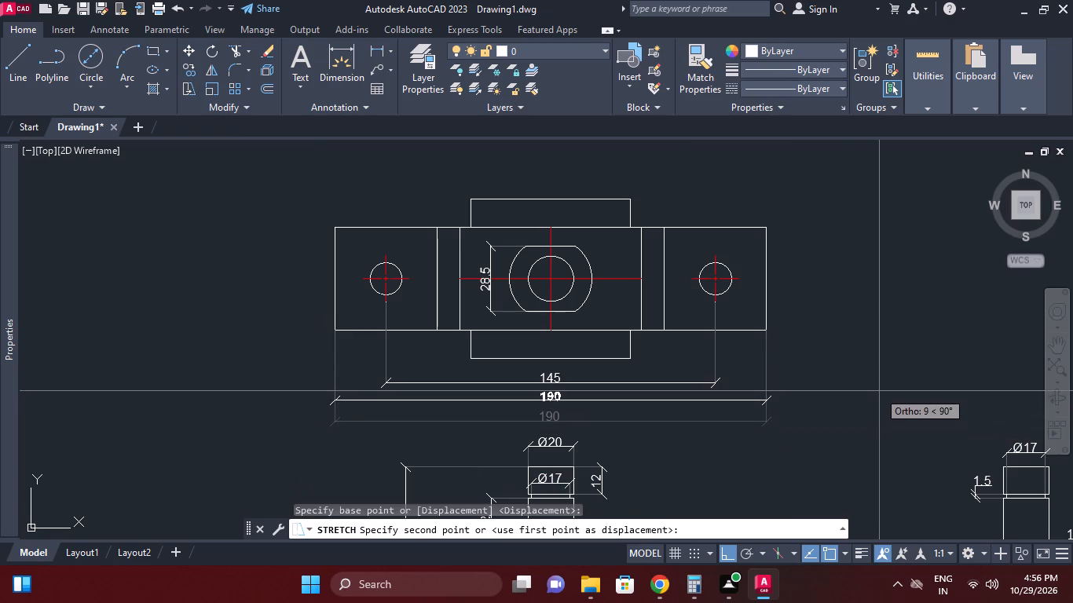
click(879, 392)
Stretch the hole spacing and full-length dimension lines together slightly downward, away from the top view.
drag(807, 441, 798, 435)
click(699, 371)
right_click(900, 351)
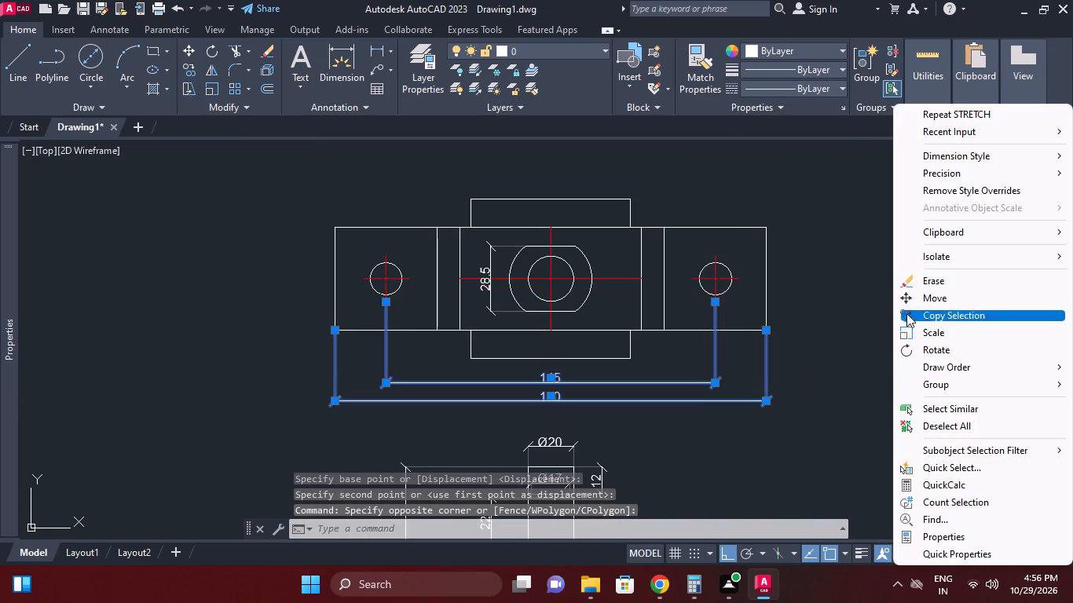
click(959, 119)
click(856, 291)
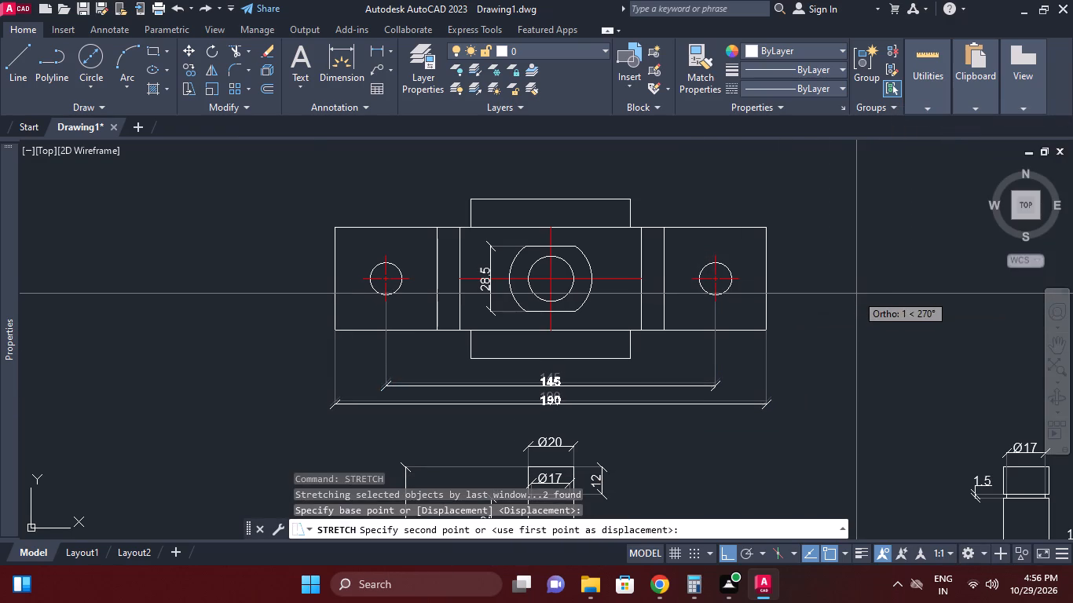
click(856, 294)
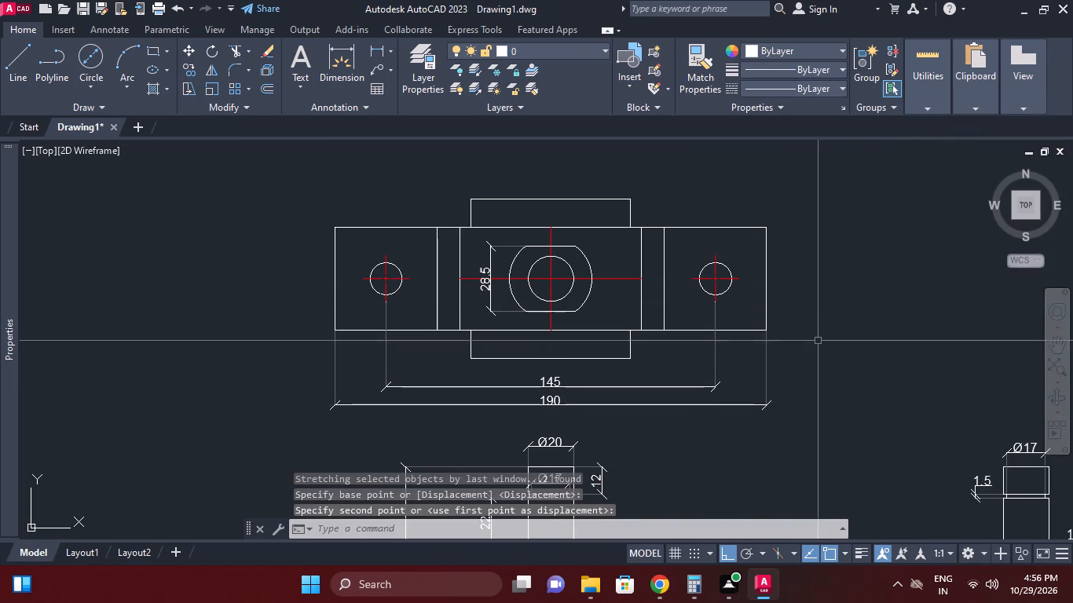
Add a vertical linear dimension for the upper boss's projection from the block in the top view, placed beside its right edge.
right_click(833, 294)
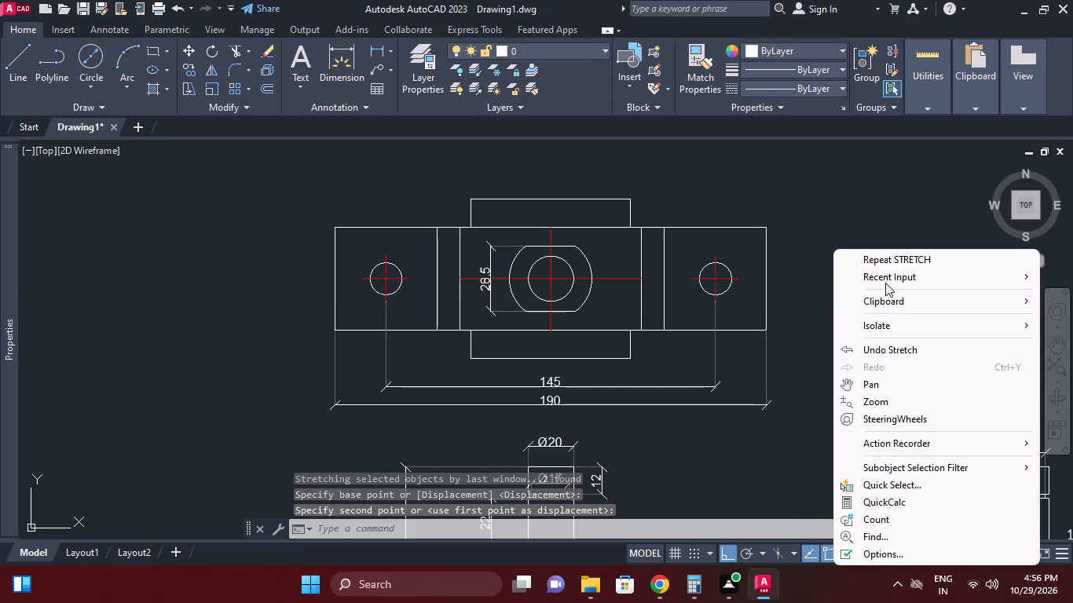
click(811, 288)
middle_drag(733, 242, 733, 262)
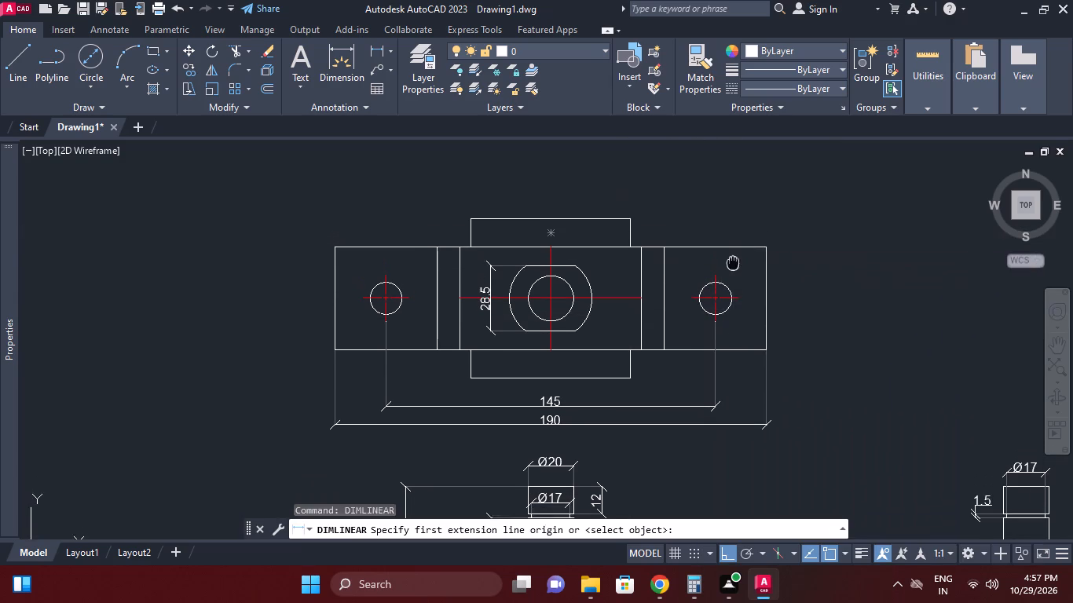
middle_drag(733, 262, 733, 269)
click(633, 253)
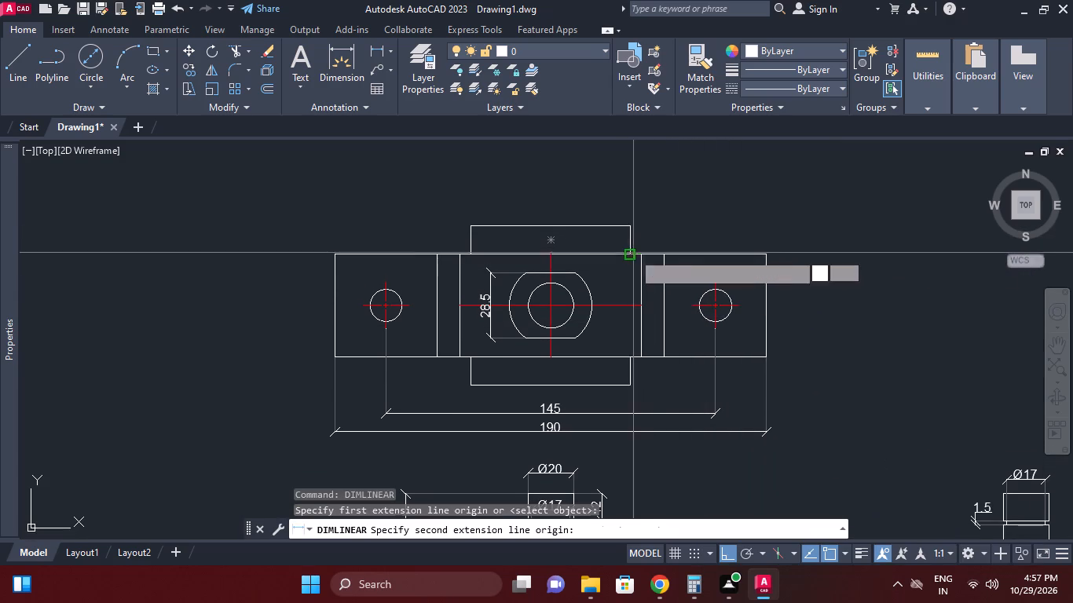
click(633, 228)
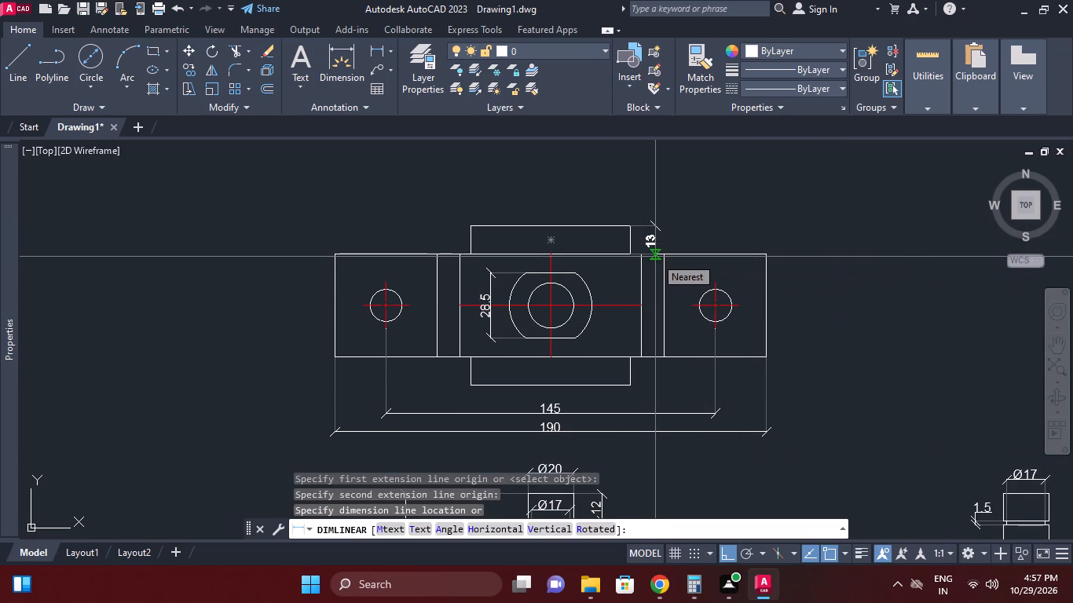
click(655, 257)
Set the upper boss projection dimension's precision to one decimal place (0.0).
click(652, 242)
right_click(672, 215)
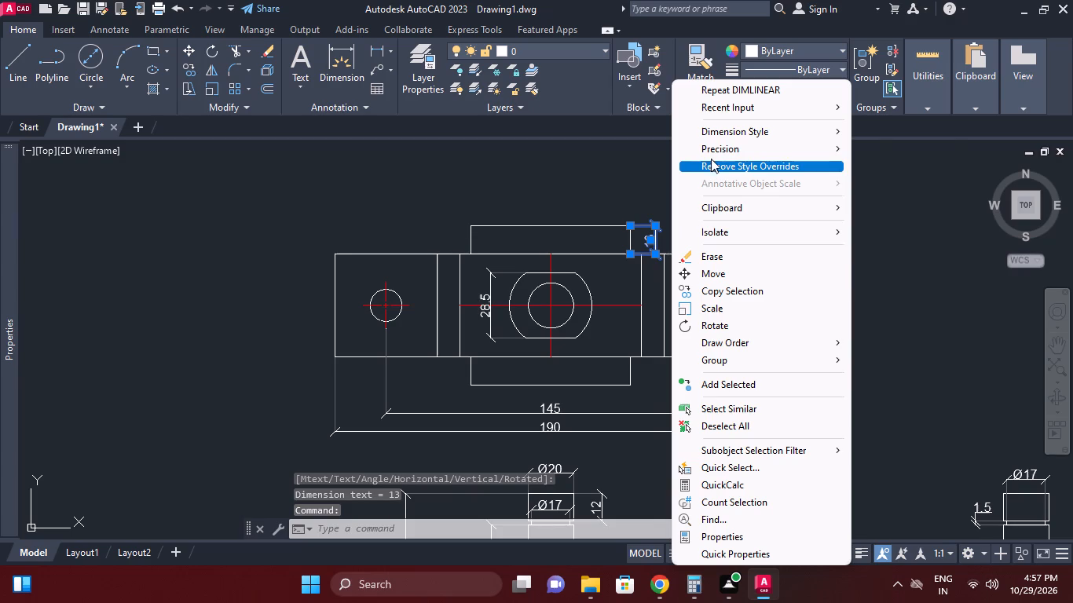
click(716, 152)
click(880, 170)
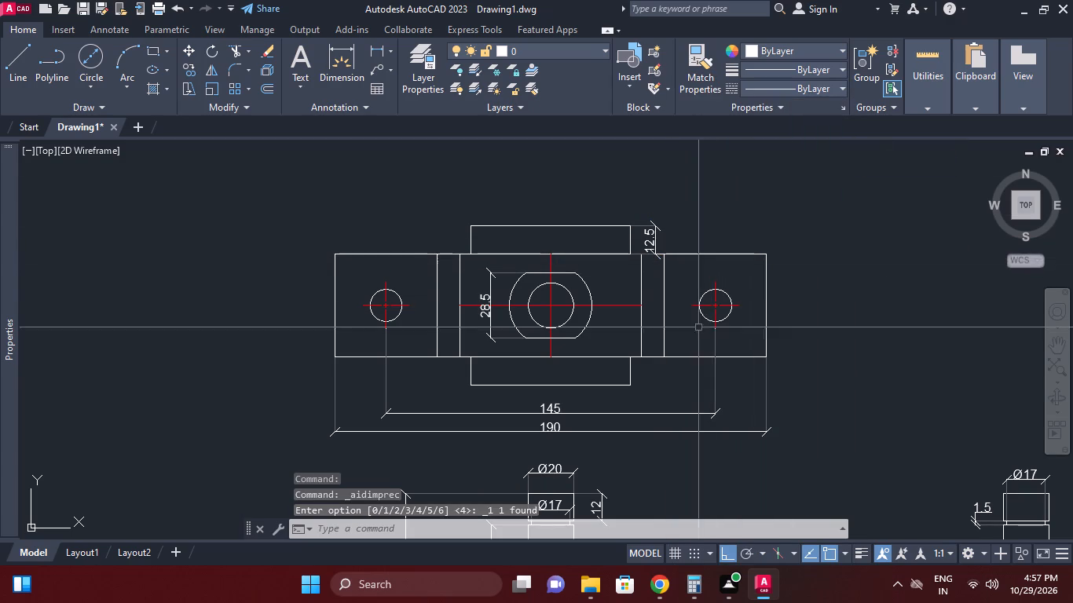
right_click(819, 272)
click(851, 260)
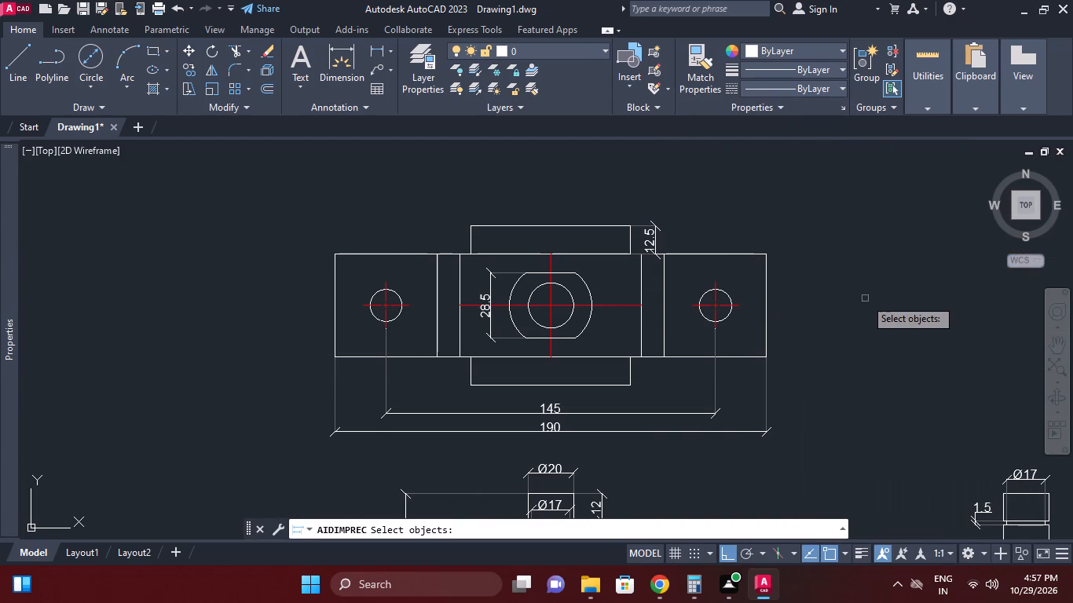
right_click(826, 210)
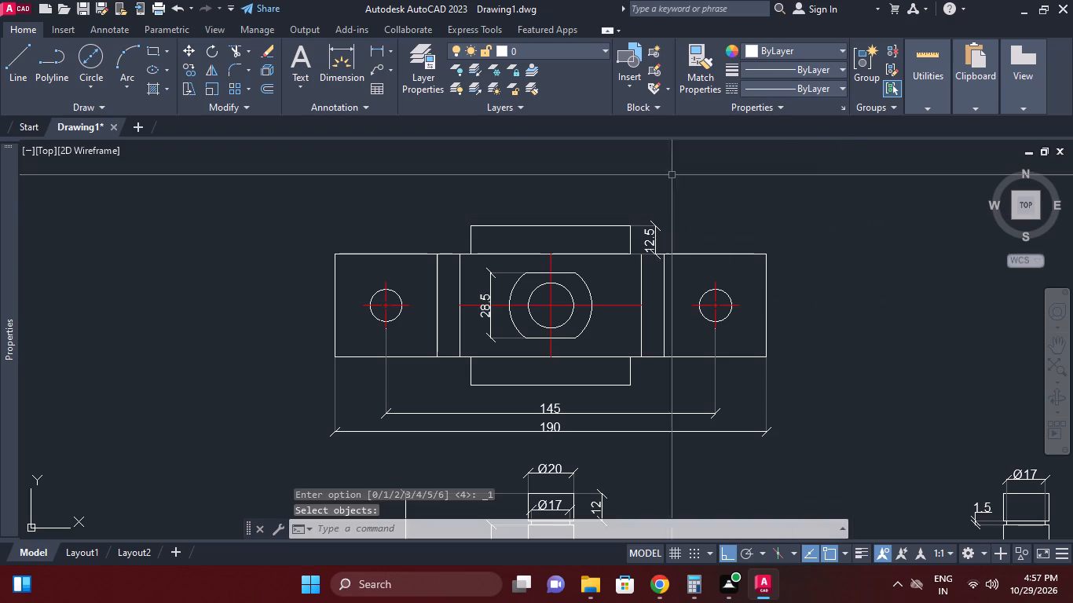
Add a vertical linear dimension for the block's depth in the top view, placed outside its right edge.
click(382, 55)
click(764, 254)
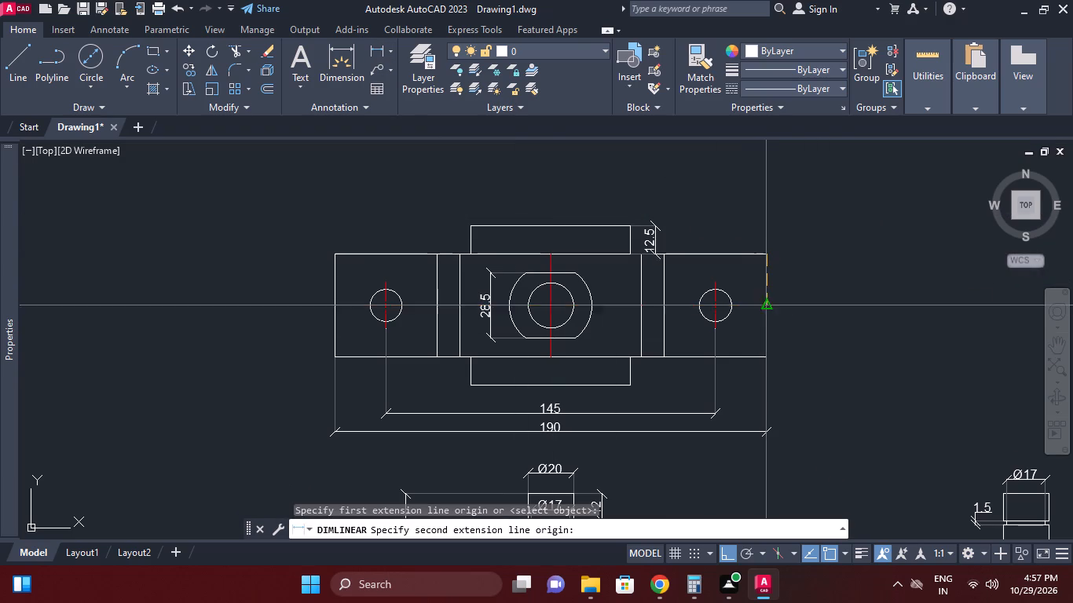
click(766, 362)
scroll(795, 340, up, 1)
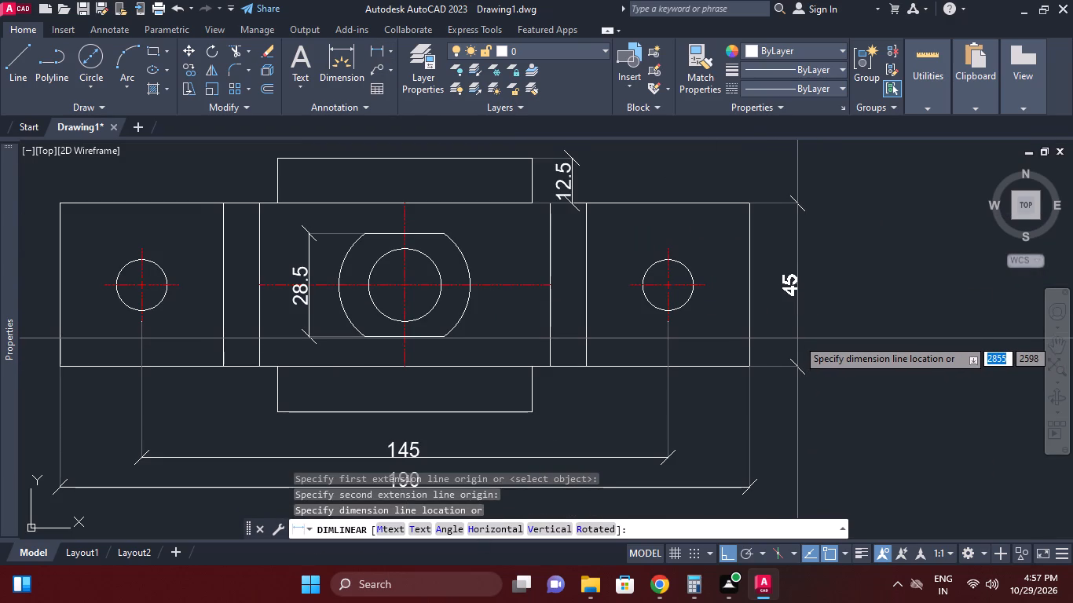
click(797, 338)
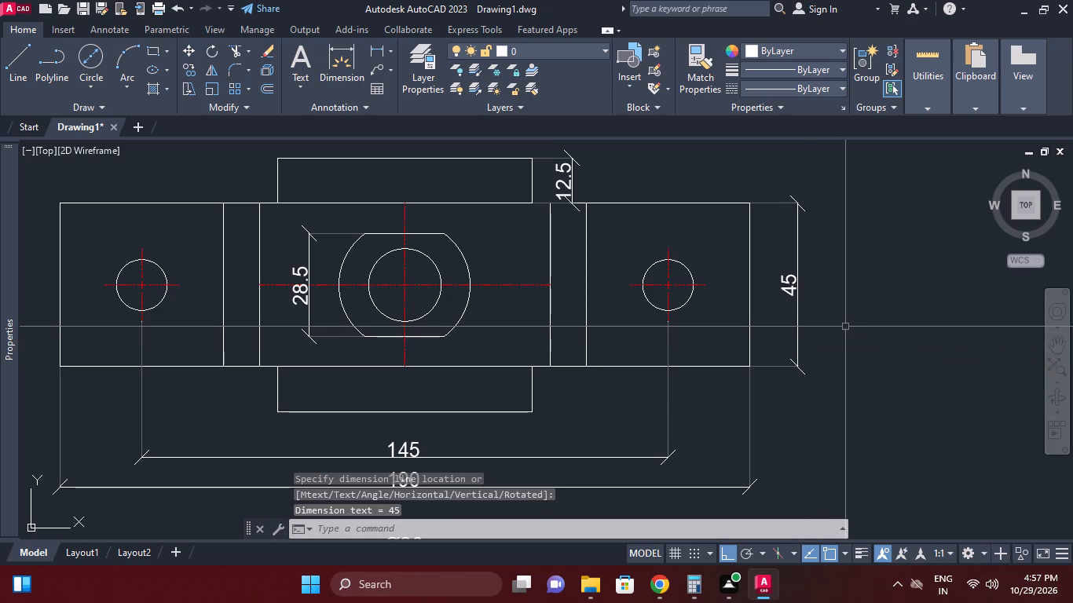
middle_drag(826, 377, 829, 396)
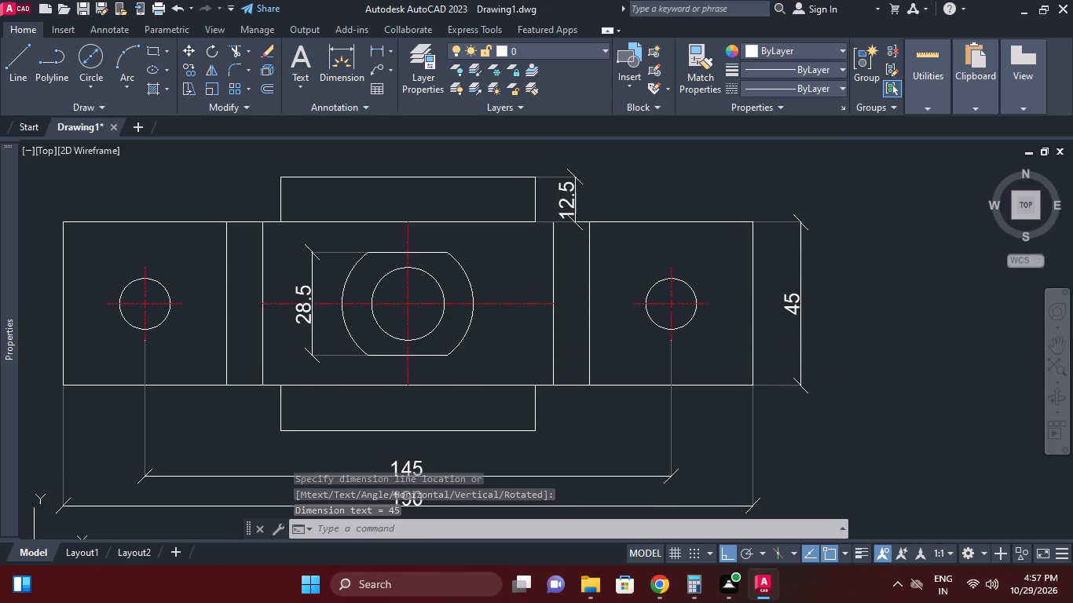
Add a horizontal linear dimension for the upper boss's width in the top view, placed just above the boss.
scroll(826, 366, down, 1)
middle_click(826, 366)
scroll(804, 350, down, 1)
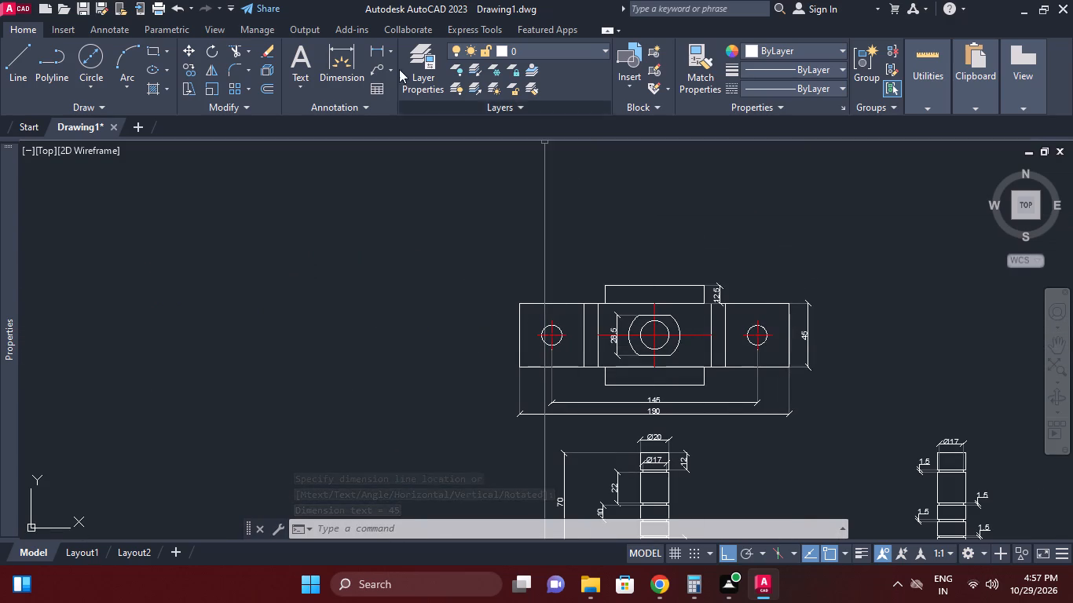
click(379, 49)
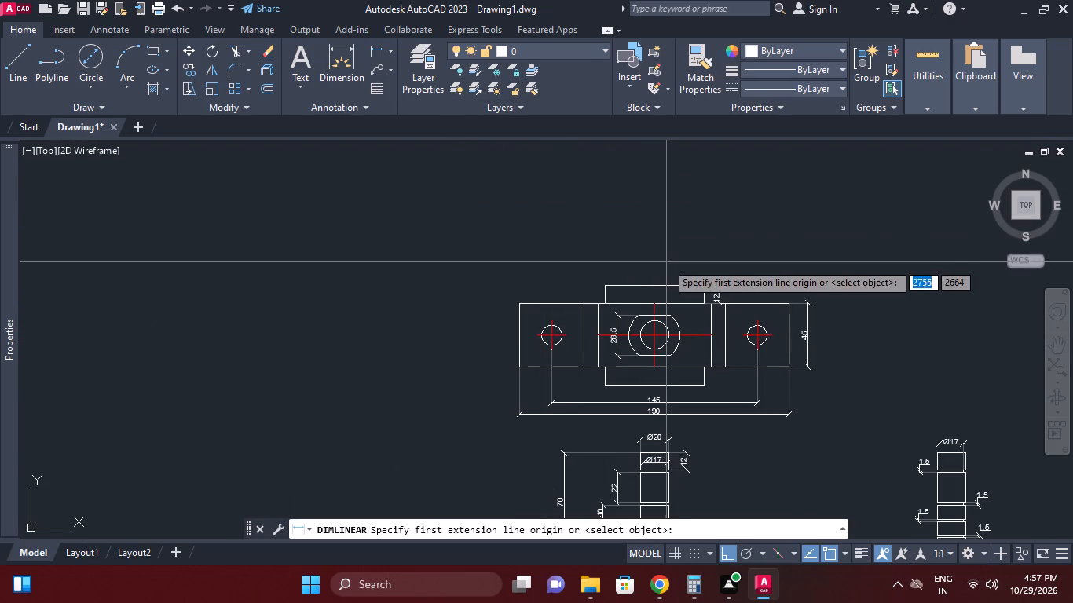
right_click(666, 262)
click(668, 284)
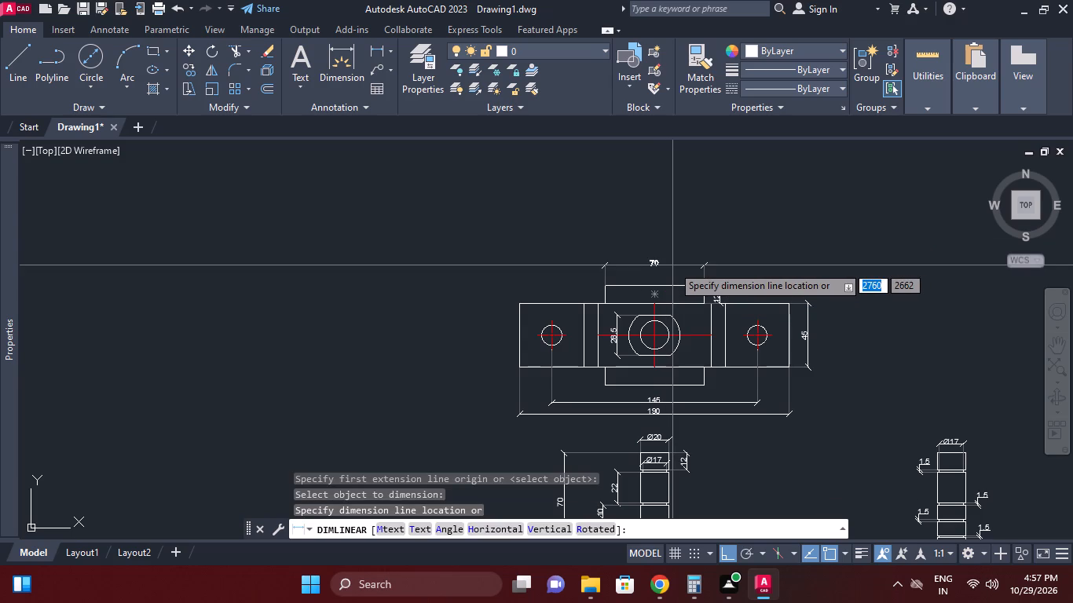
scroll(672, 267, up, 1)
click(673, 272)
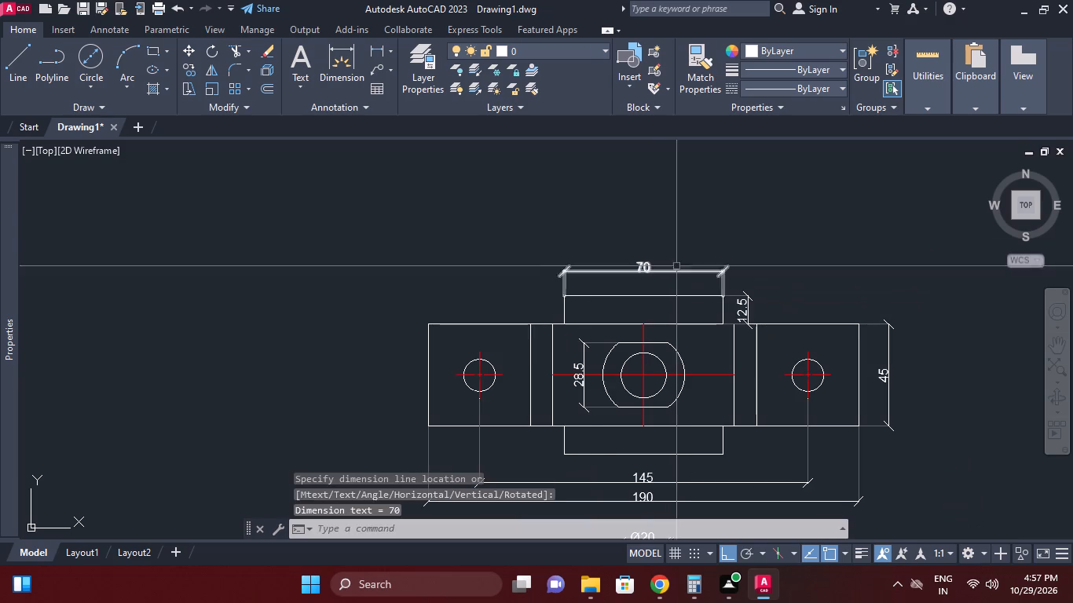
Add a horizontal linear dimension between the block's two outer step lines in the top view, placed above the boss width dimension.
right_click(680, 240)
click(698, 250)
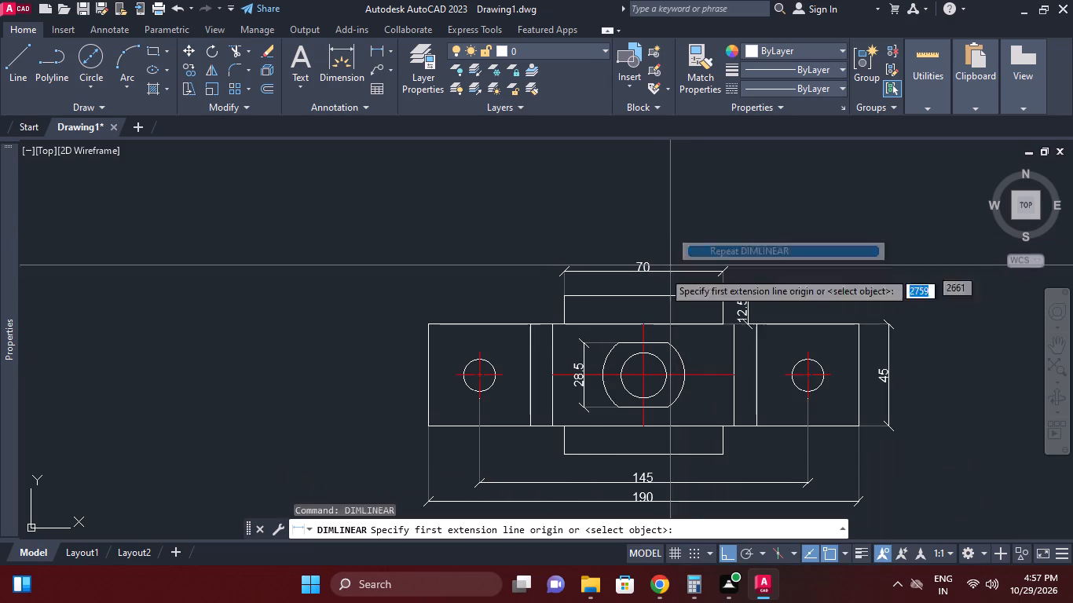
click(531, 323)
click(758, 327)
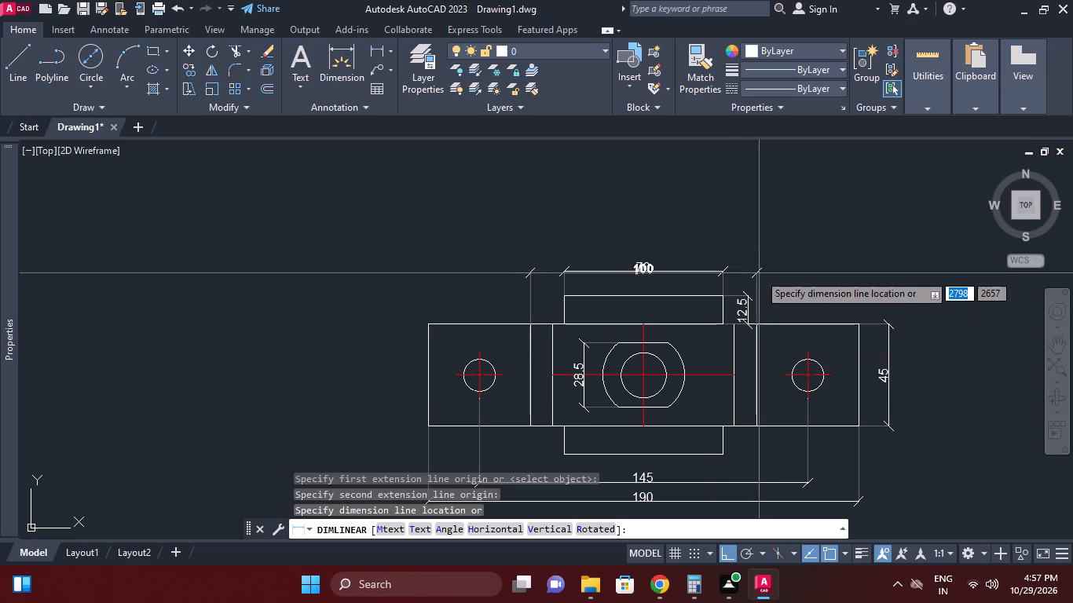
click(767, 249)
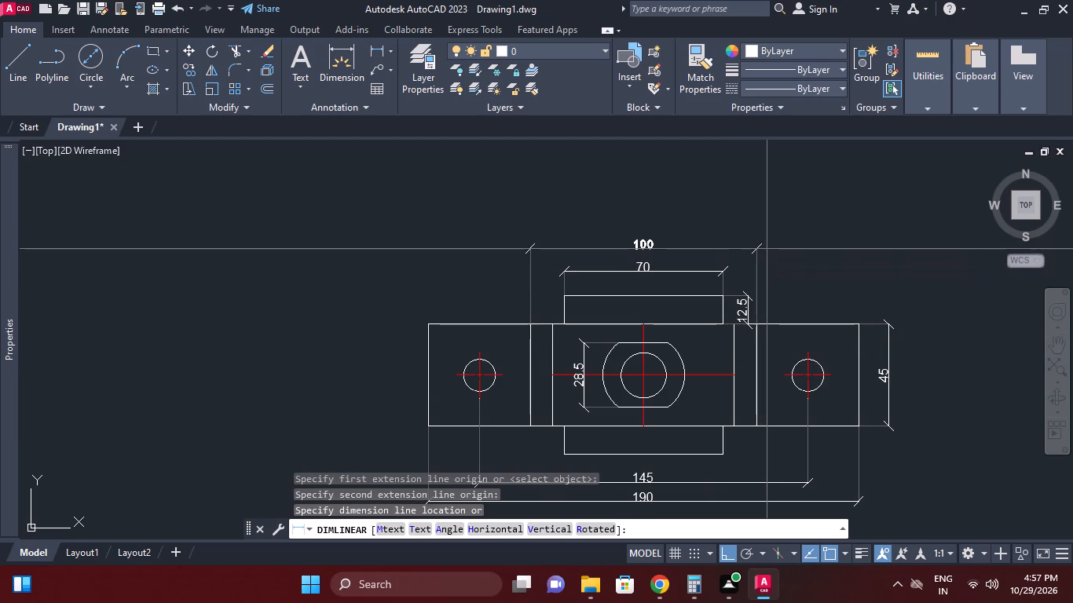
Prefix the upper boss's width dimension in the top view with the diameter symbol, making it Ø70.
double_click(653, 269)
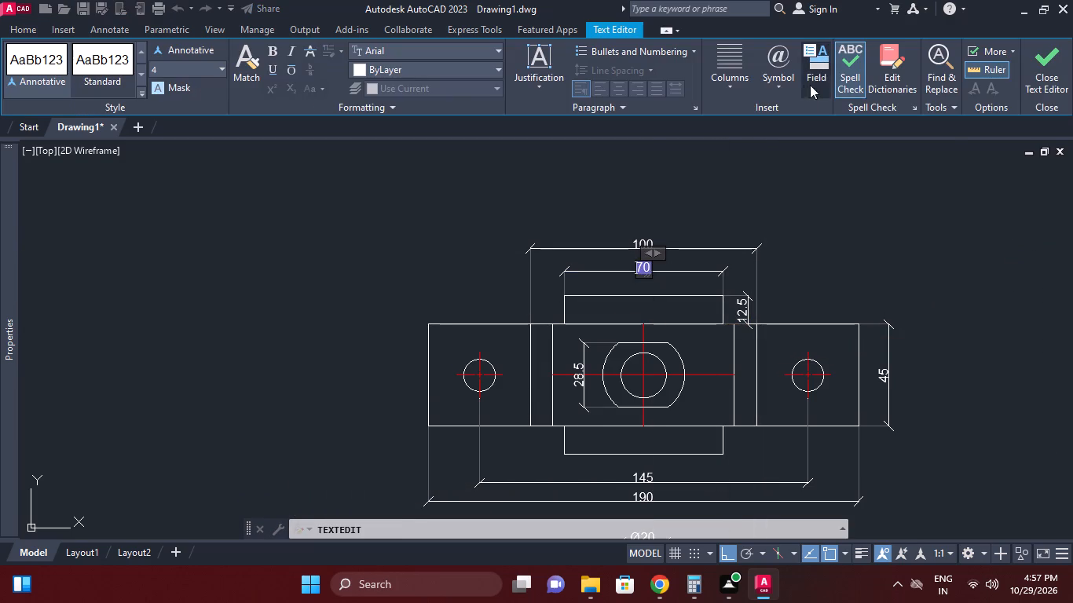
click(778, 85)
click(811, 138)
click(888, 269)
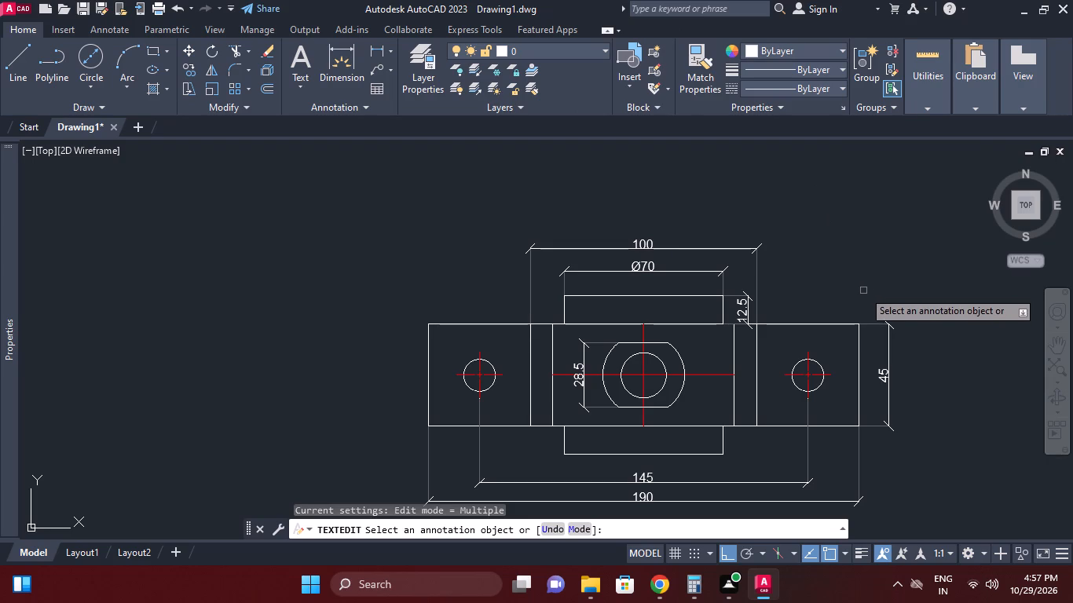
right_click(863, 291)
click(881, 301)
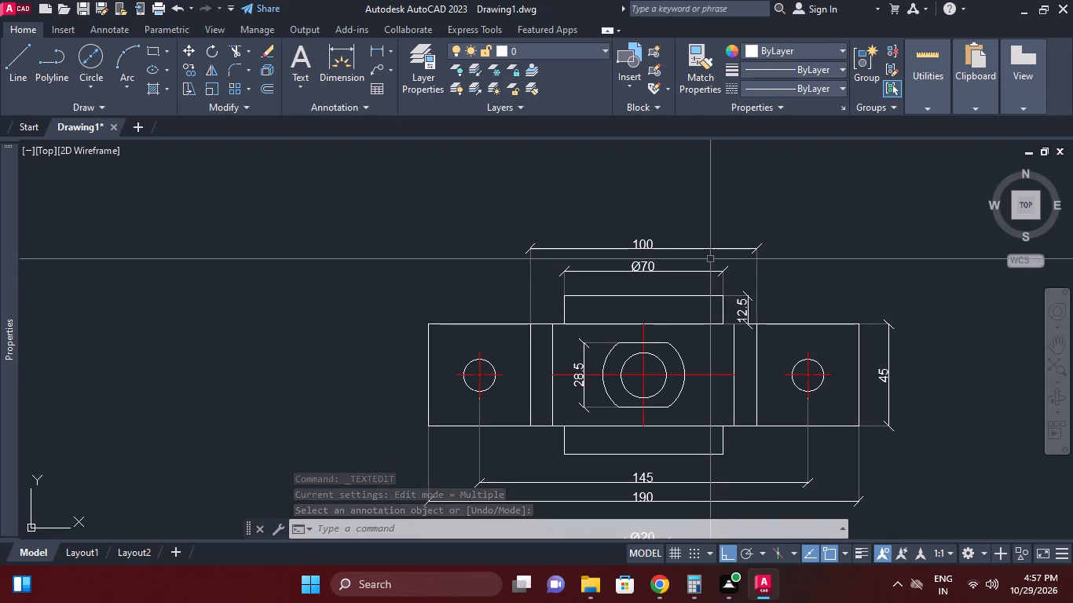
Add a diameter dimension to the central circle in the top view, with its text outside the circle at the lower right.
click(389, 48)
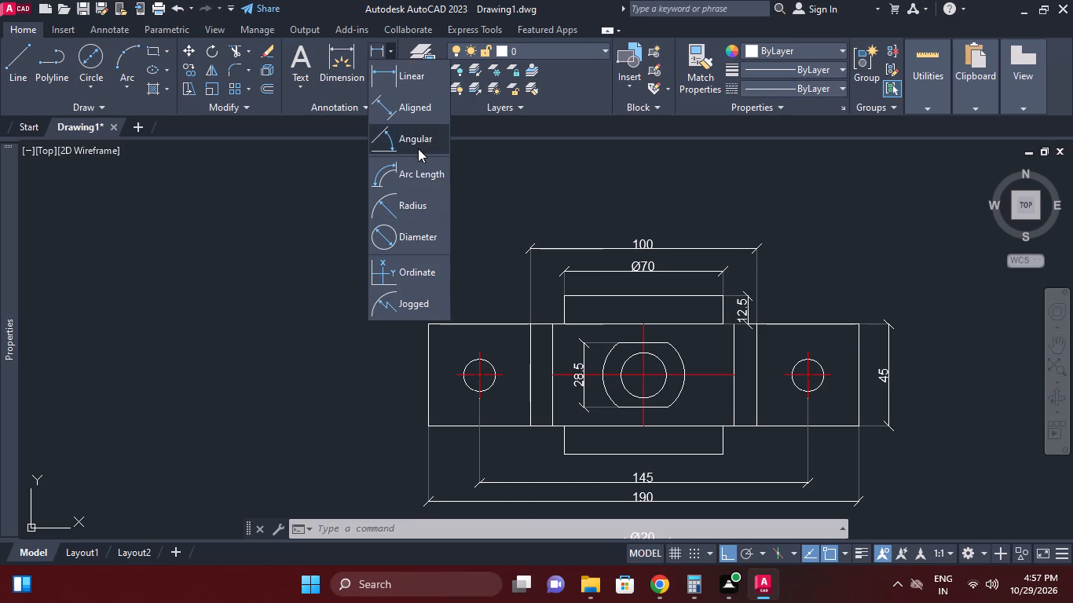
click(427, 235)
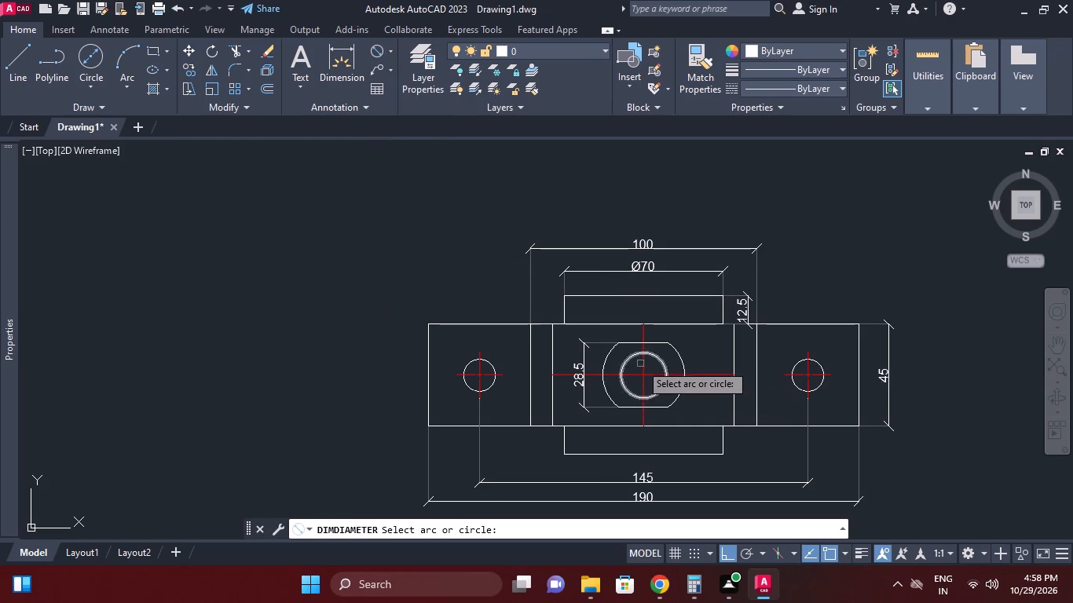
click(662, 362)
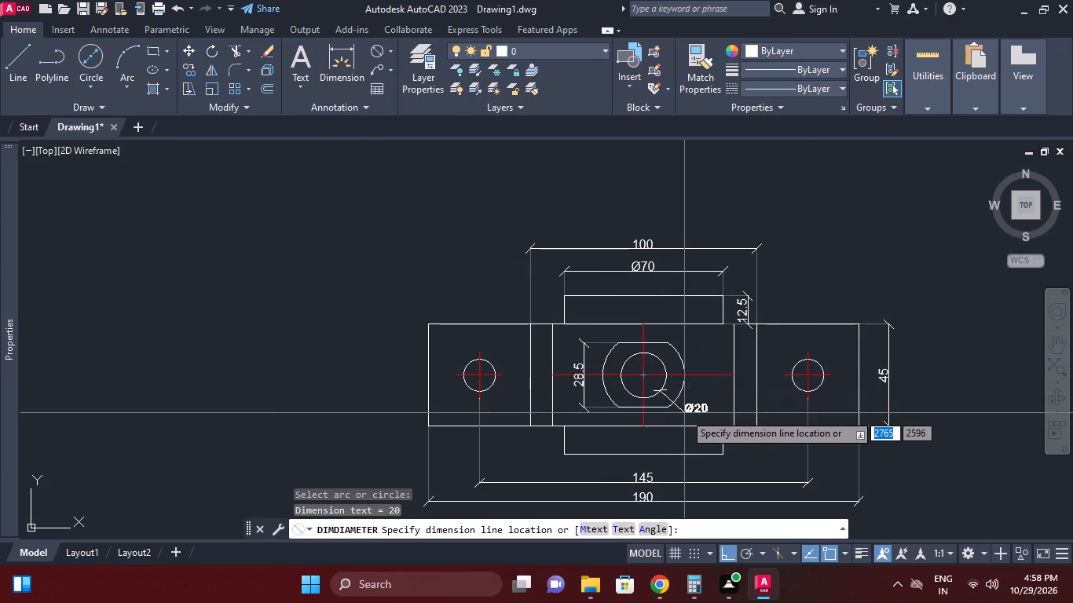
scroll(684, 413, up, 1)
click(684, 421)
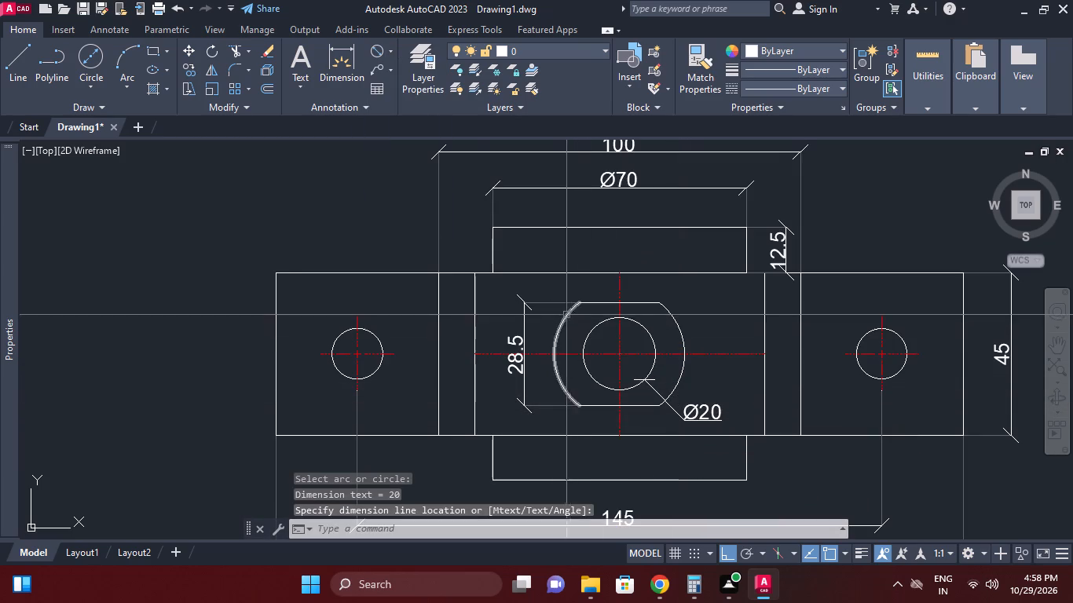
Add diameter dimensions to the right and left mounting holes in the top view, with their text above the block.
right_click(419, 228)
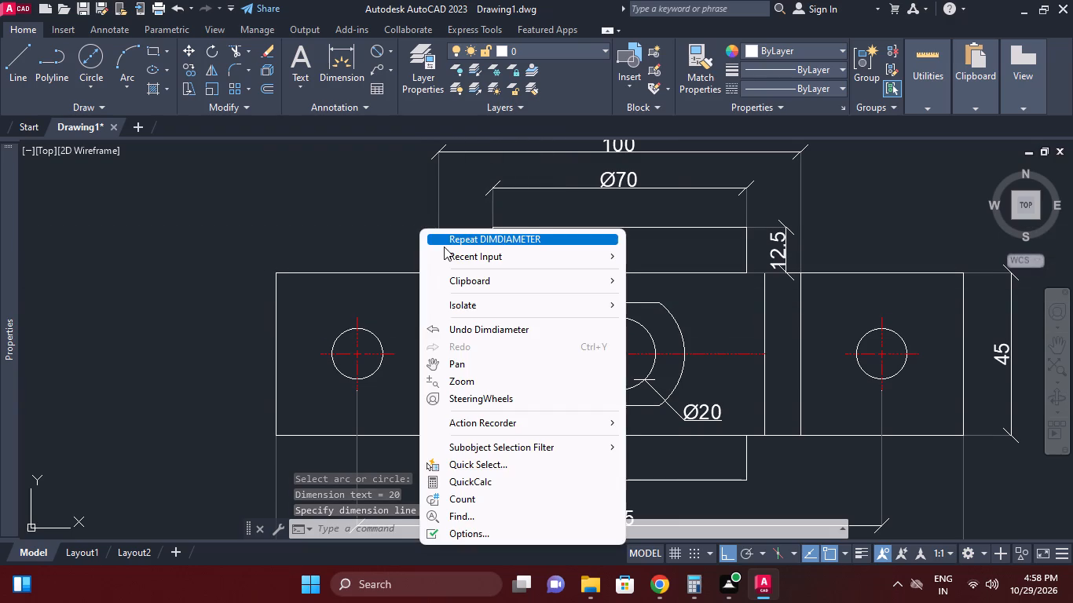
click(444, 247)
middle_drag(640, 305, 551, 322)
scroll(551, 322, down, 1)
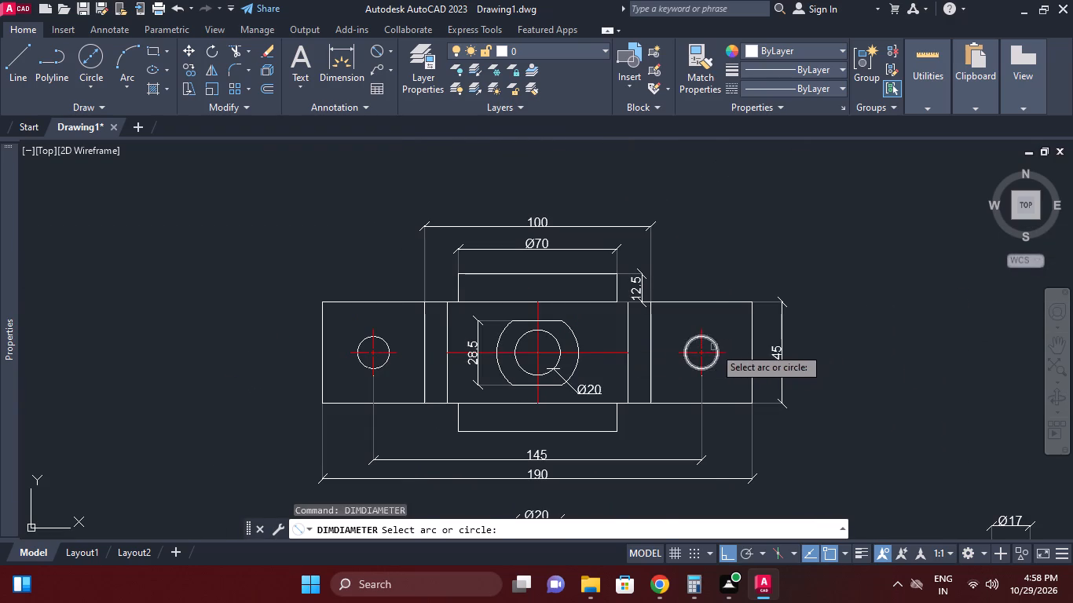
click(714, 347)
click(723, 291)
right_click(749, 258)
click(771, 261)
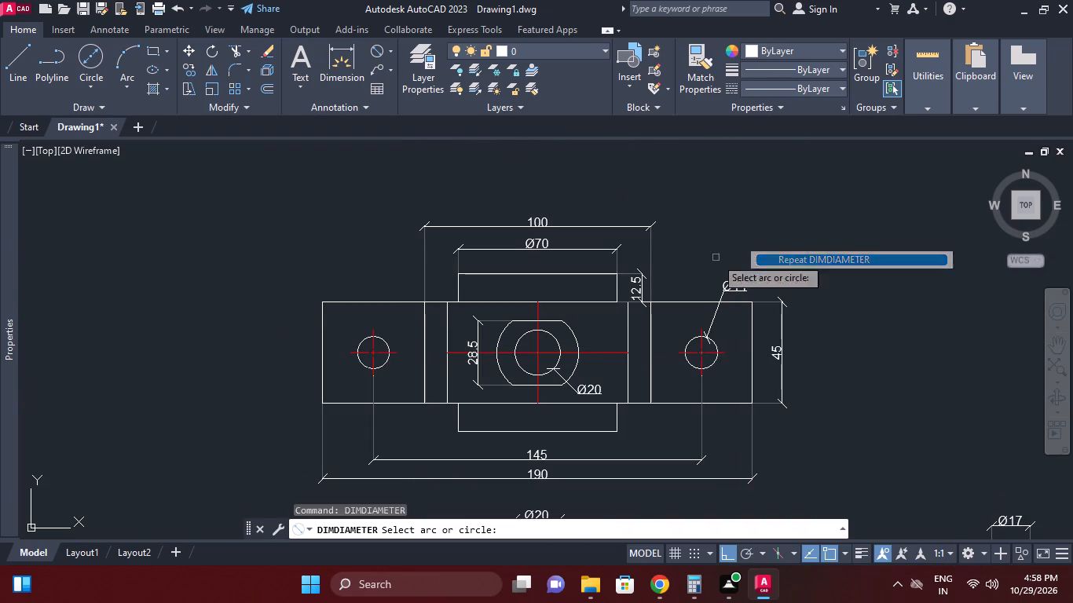
scroll(388, 331, up, 2)
drag(325, 353, 322, 342)
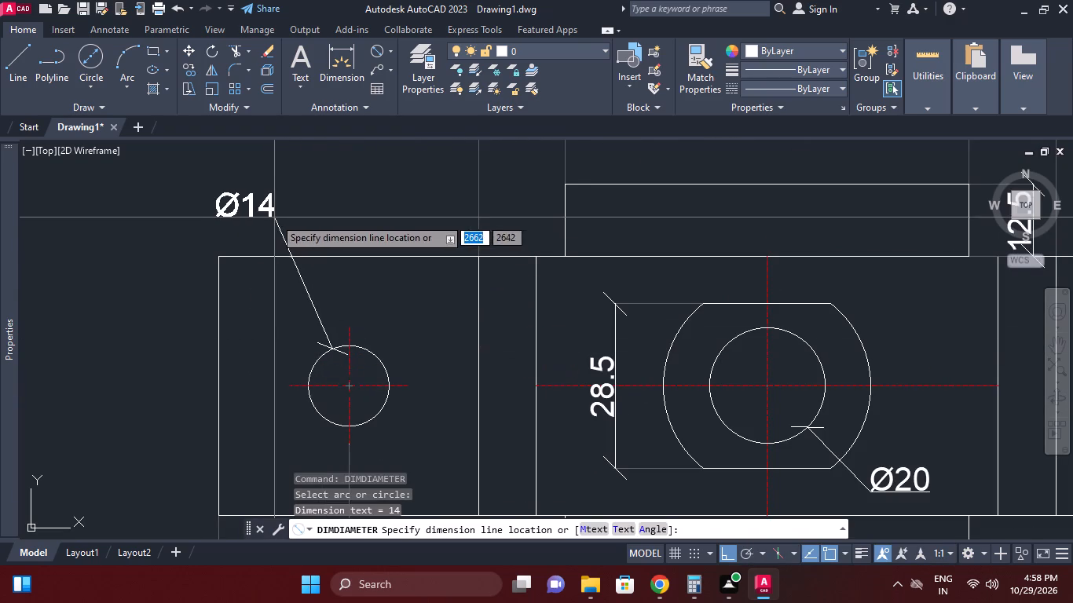
click(287, 223)
Add a radius dimension to the collar's right arc in the top view, with its text just outside the arc.
scroll(292, 222, down, 1)
middle_click(293, 221)
scroll(427, 255, down, 1)
middle_click(423, 254)
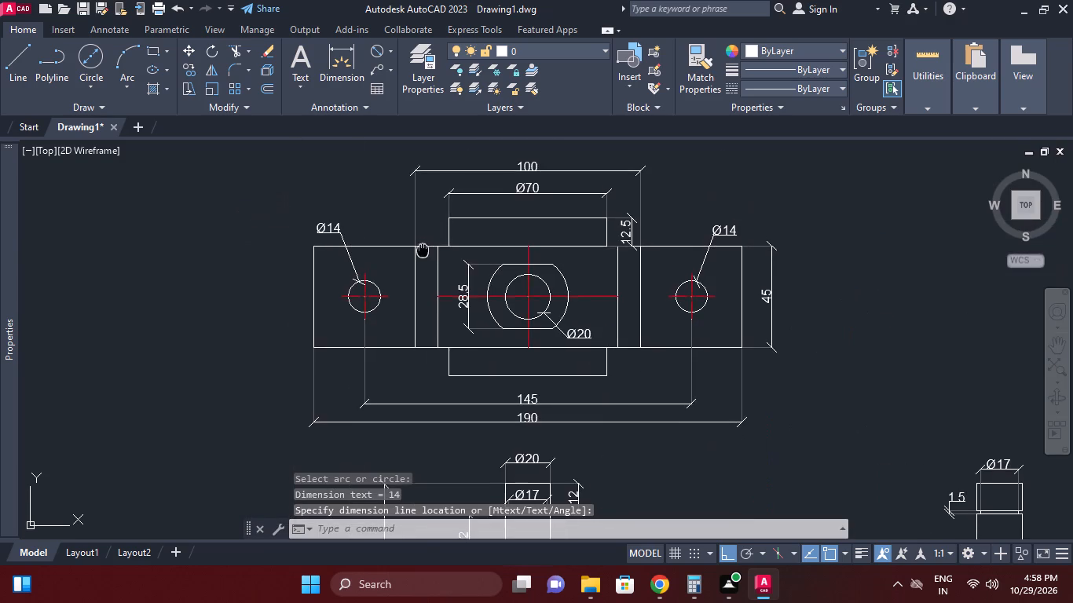
scroll(427, 225, down, 2)
middle_drag(457, 259, 468, 212)
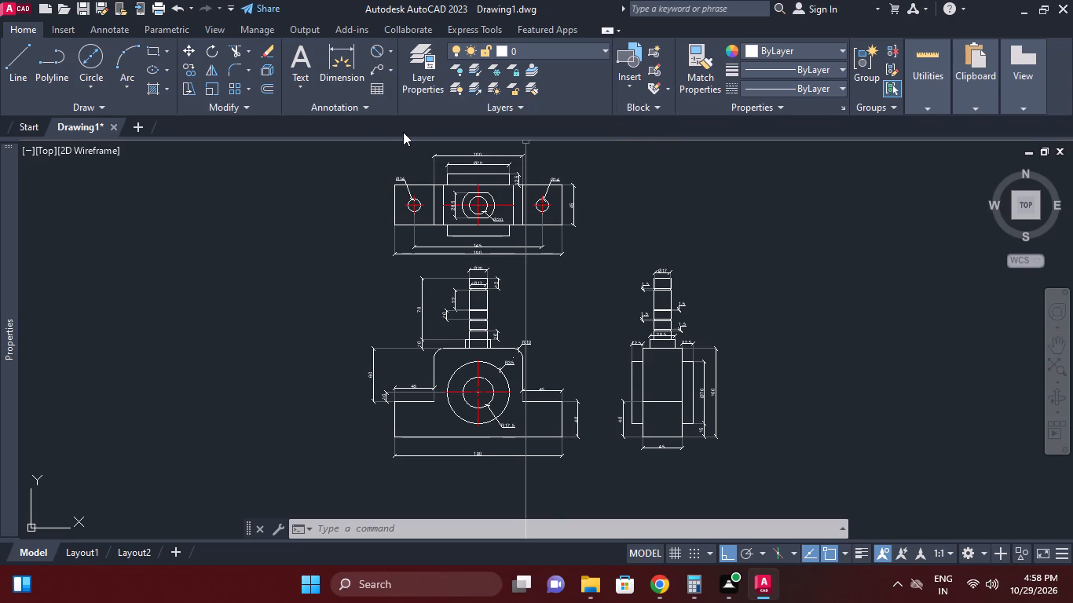
scroll(403, 133, up, 2)
scroll(474, 177, up, 1)
middle_drag(475, 178, 491, 236)
scroll(493, 233, up, 1)
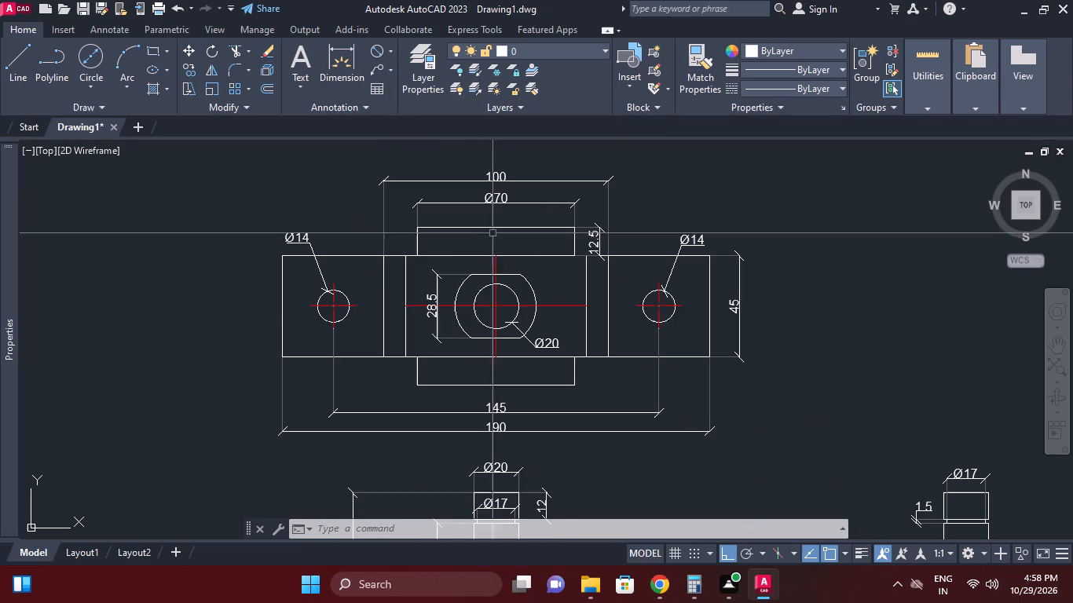
click(390, 50)
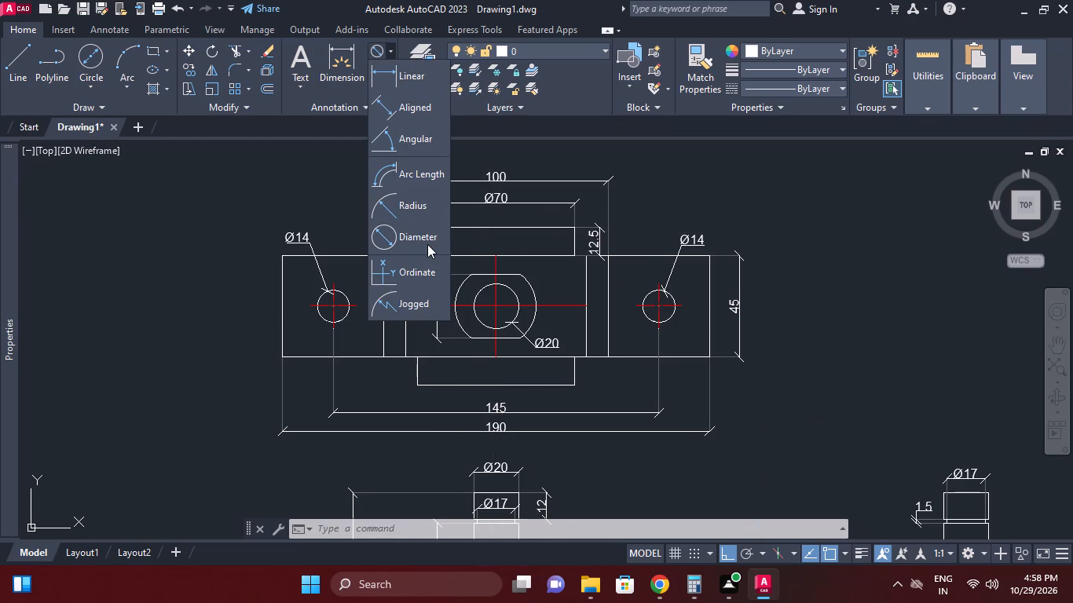
click(420, 203)
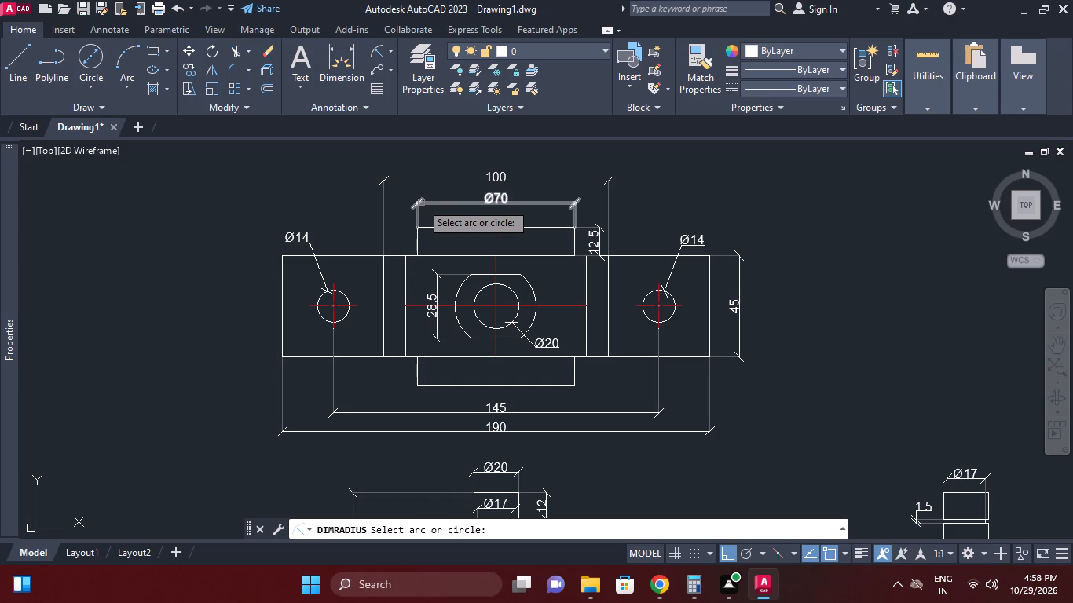
middle_drag(672, 289, 672, 295)
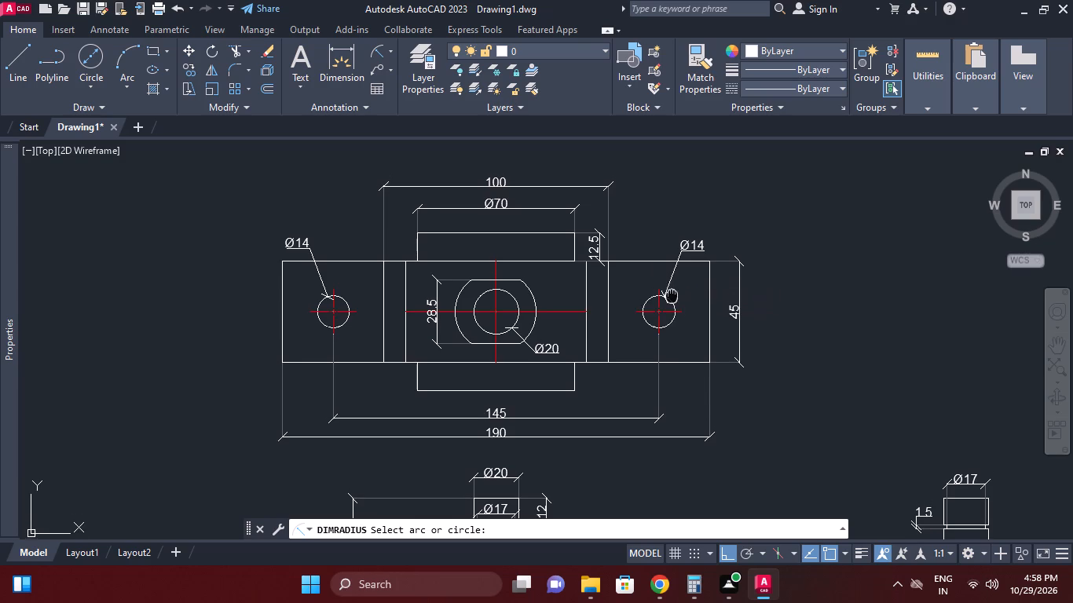
middle_drag(672, 295, 670, 296)
click(534, 299)
click(549, 287)
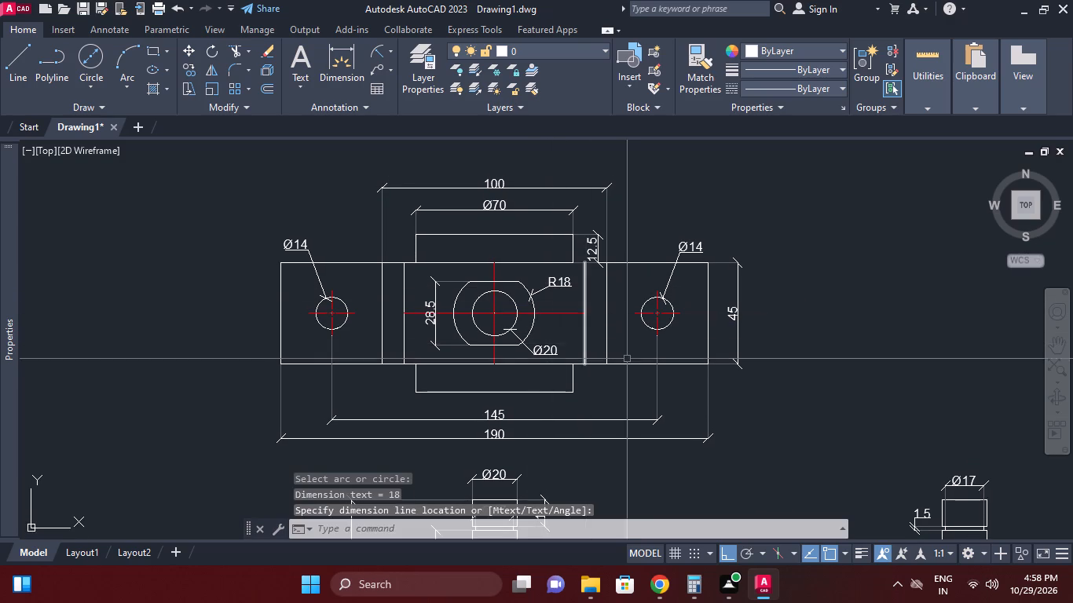
Draw vertical construction lines through the left and right quadrants of the left mounting hole in the top view.
middle_drag(630, 360, 657, 310)
scroll(635, 351, down, 1)
middle_drag(628, 323, 626, 221)
middle_drag(566, 335, 578, 309)
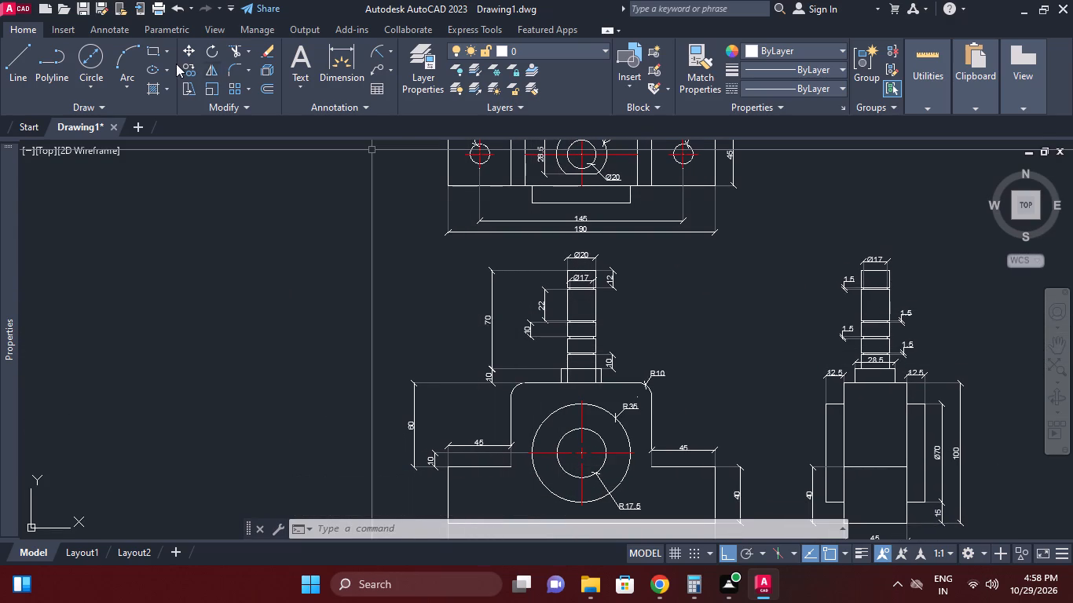
click(79, 104)
click(46, 126)
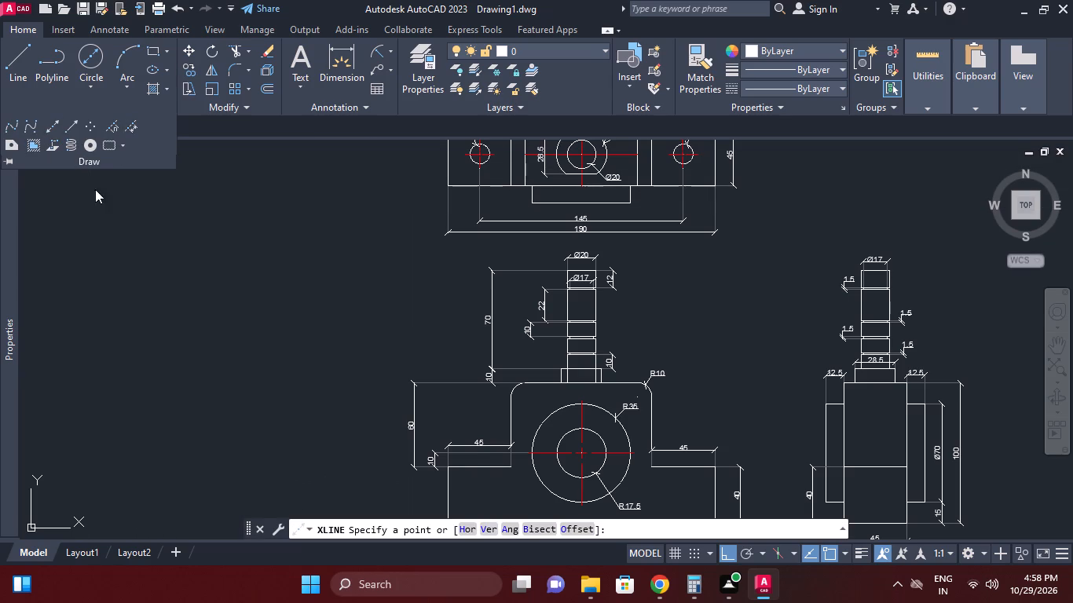
click(481, 531)
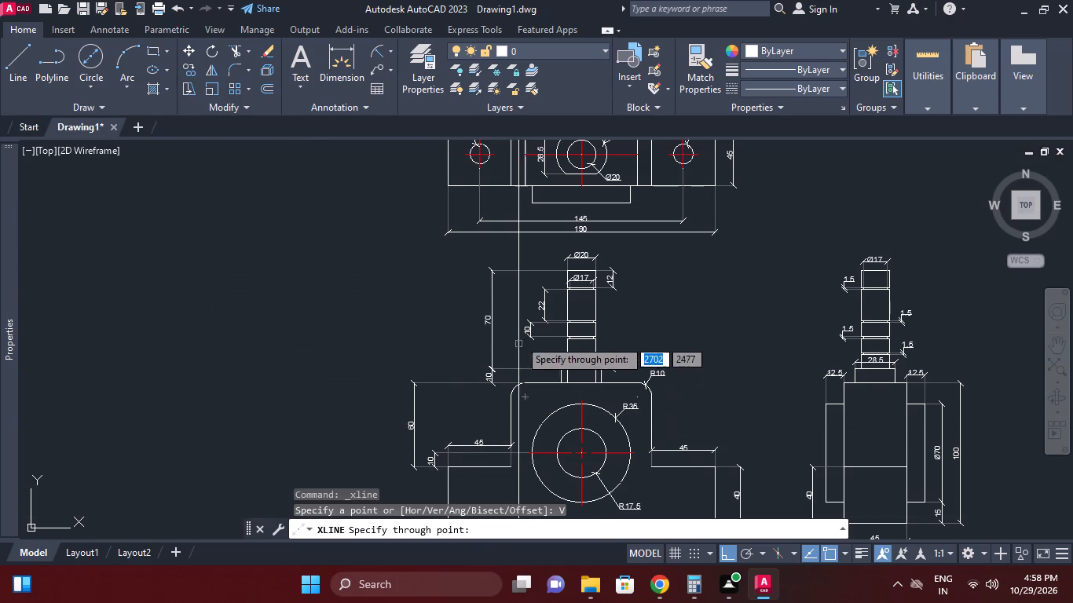
middle_drag(501, 208, 501, 301)
scroll(456, 264, up, 2)
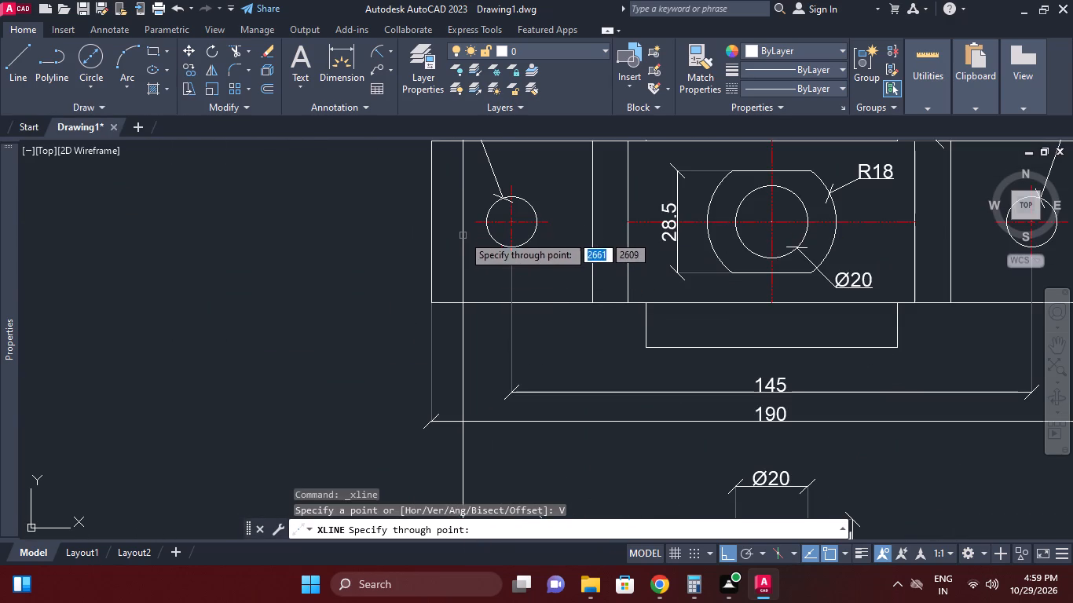
scroll(472, 225, up, 2)
click(506, 214)
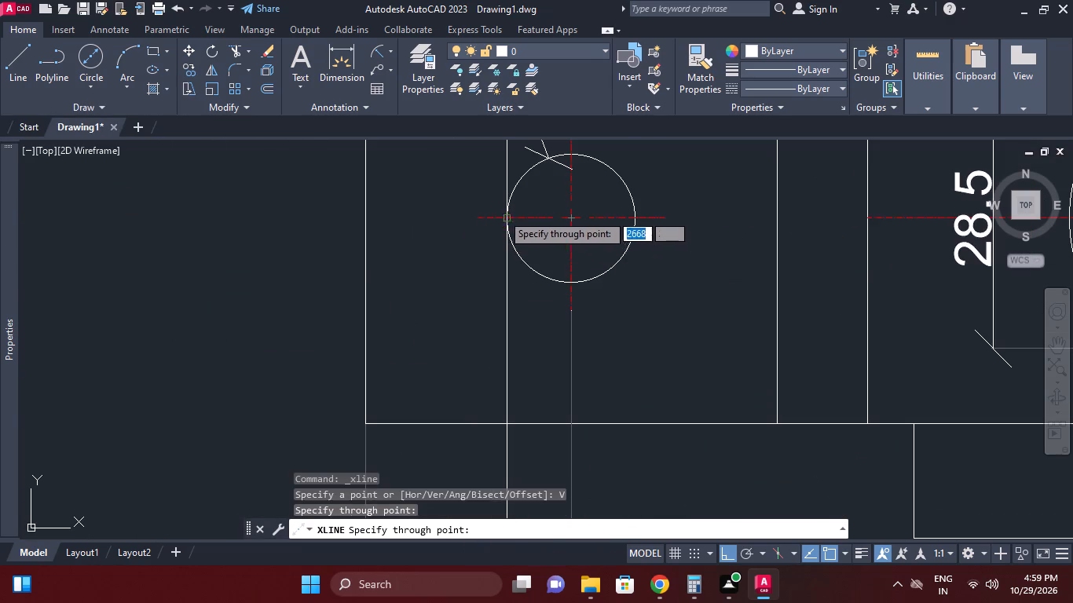
click(633, 220)
Draw vertical construction lines through both side quadrants of the right mounting hole in the top view and finish the command.
scroll(698, 308, down, 1)
middle_drag(698, 308, 409, 313)
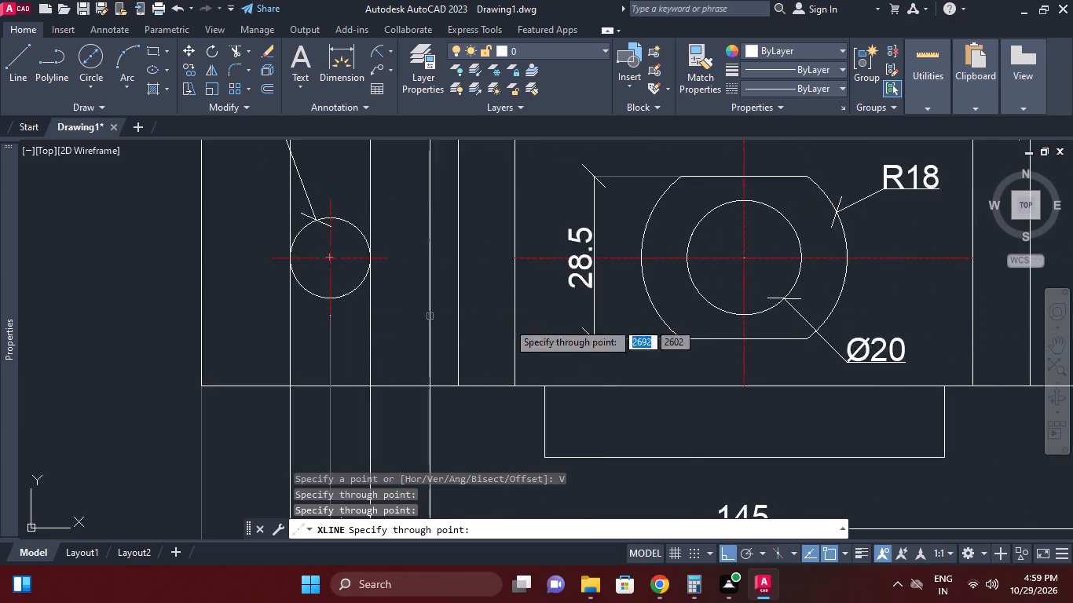
scroll(825, 324, down, 2)
middle_drag(825, 324, 503, 323)
scroll(661, 294, up, 3)
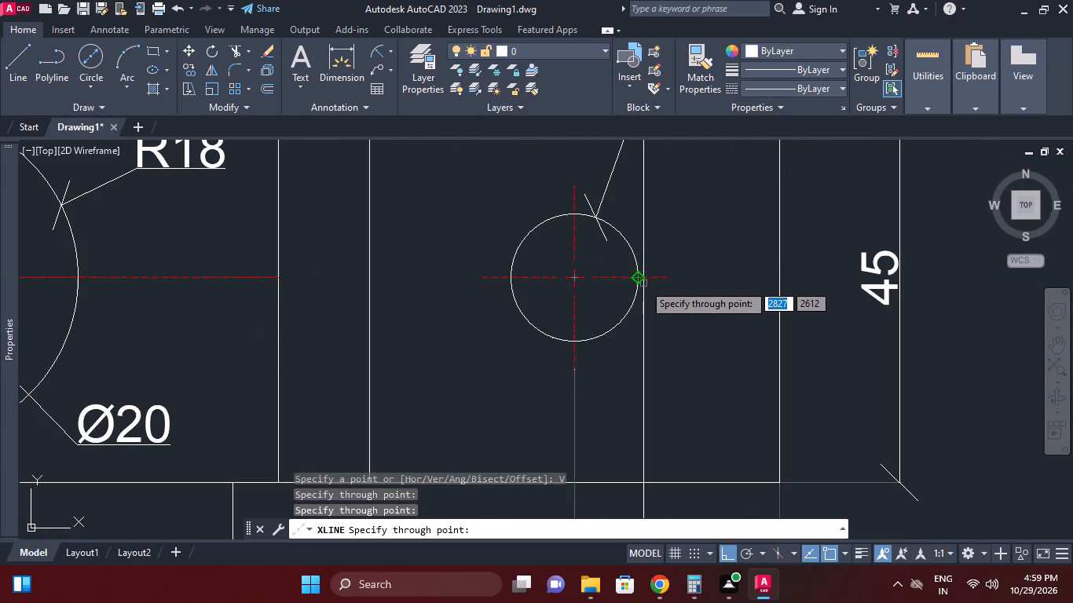
click(643, 283)
click(516, 275)
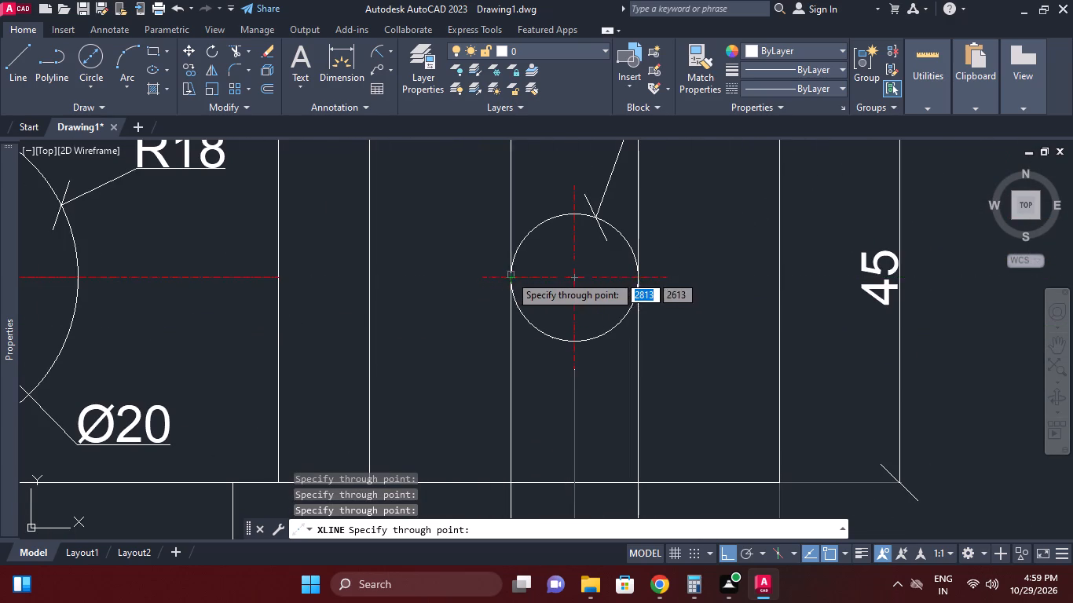
right_click(716, 345)
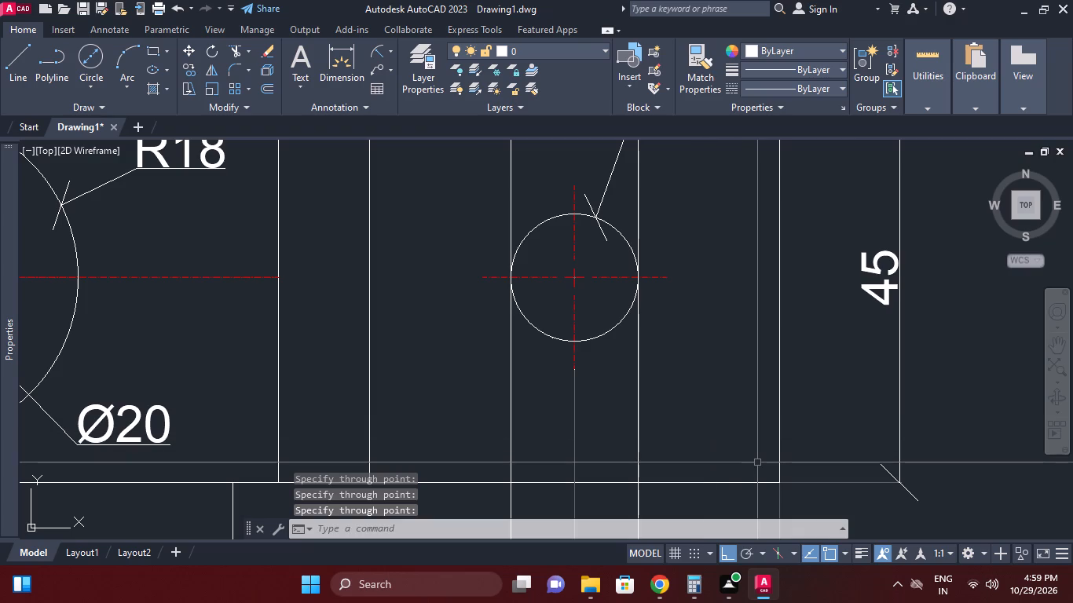
scroll(720, 458, down, 1)
middle_drag(716, 455, 710, 440)
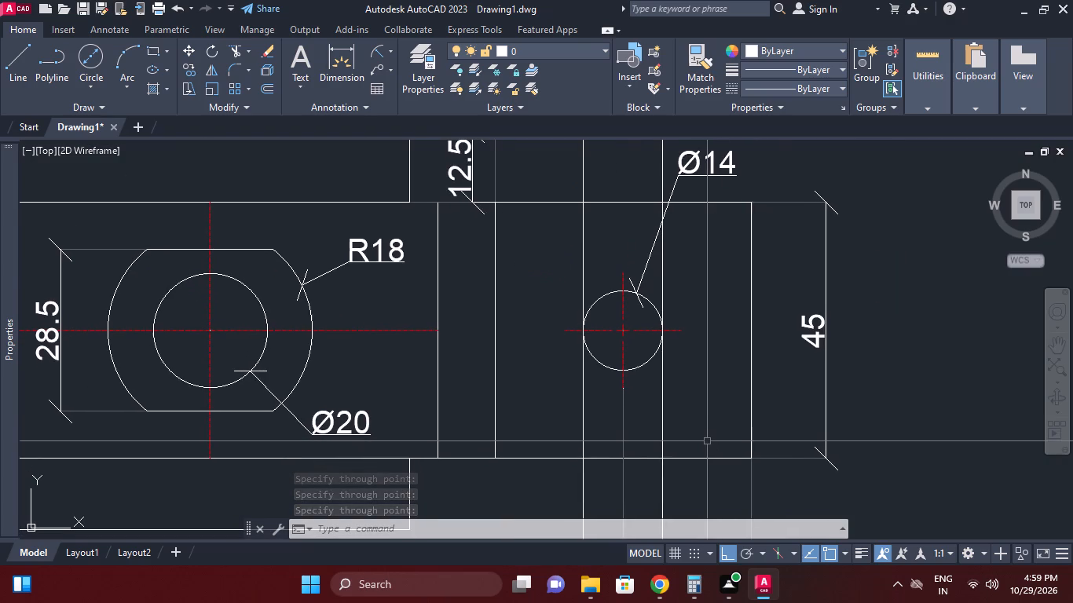
Trim the right mounting hole's construction lines in the front view, using the base's bottom edge and both shoulder edges as cutting edges.
middle_drag(692, 459, 687, 437)
scroll(692, 459, down, 3)
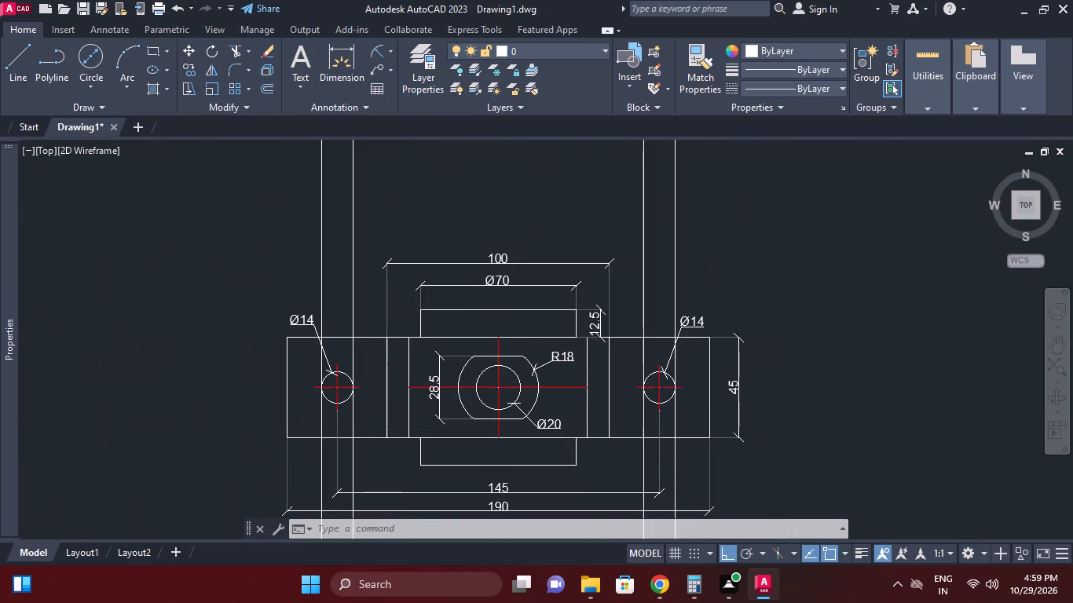
middle_drag(701, 426, 723, 362)
middle_drag(665, 451, 677, 311)
middle_drag(617, 390, 646, 309)
middle_drag(557, 418, 580, 341)
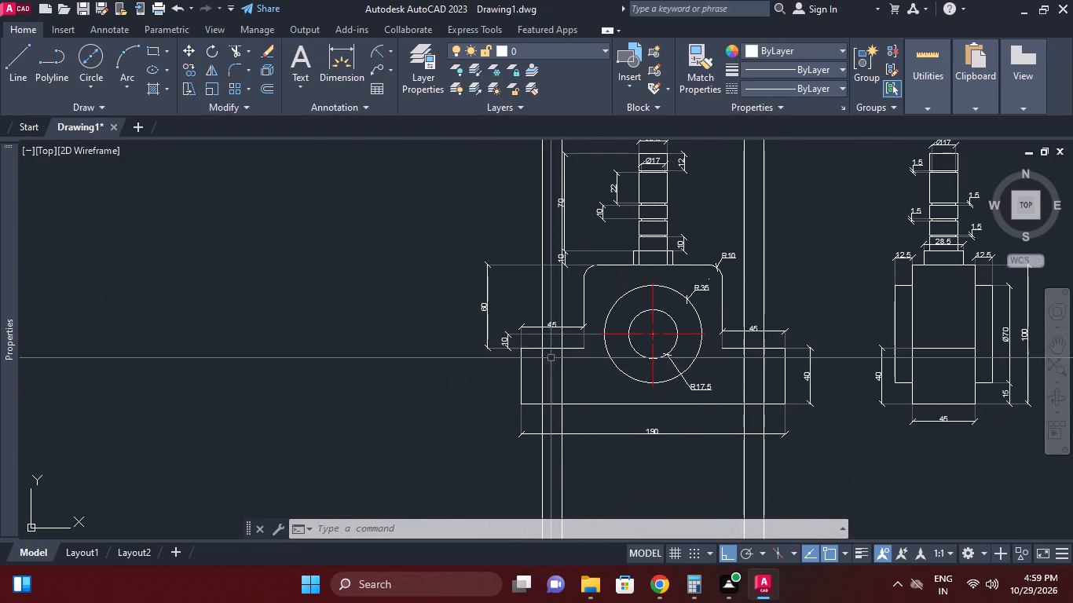
scroll(594, 386, up, 1)
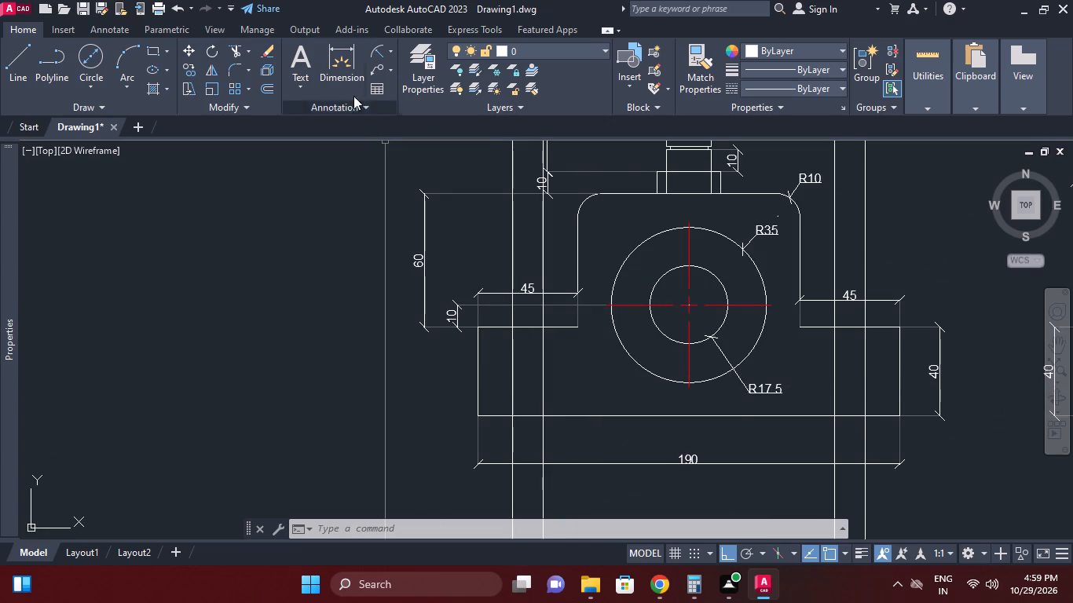
click(242, 47)
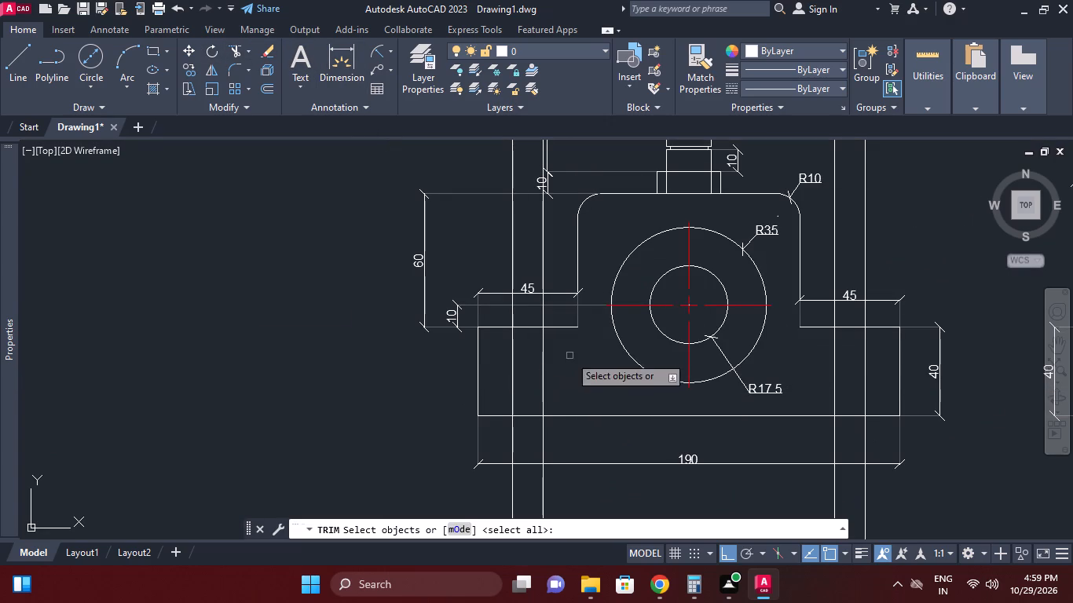
click(550, 328)
click(568, 420)
click(558, 377)
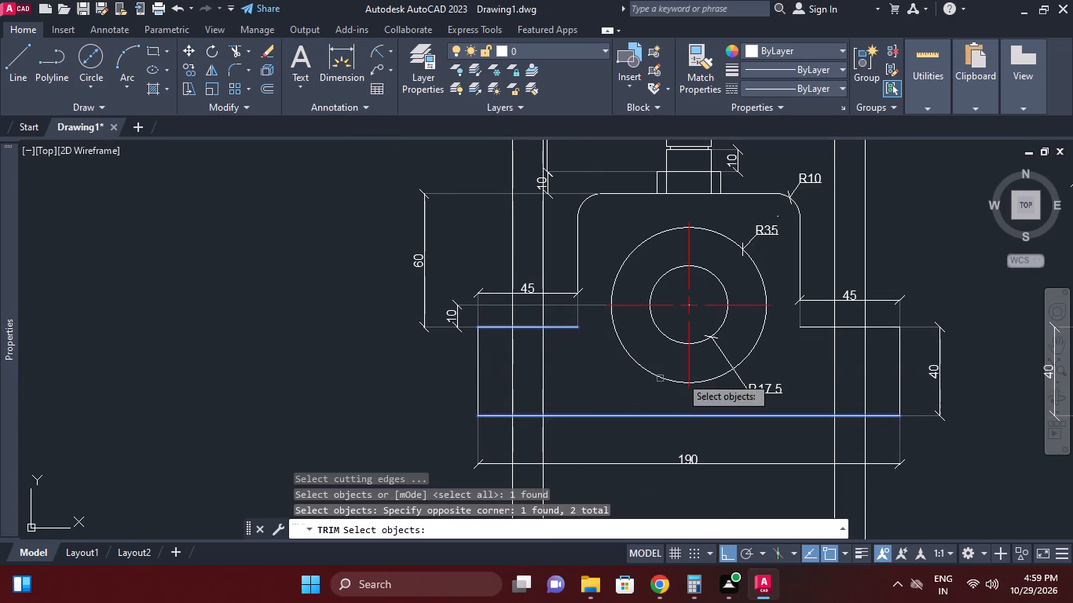
click(881, 333)
click(873, 323)
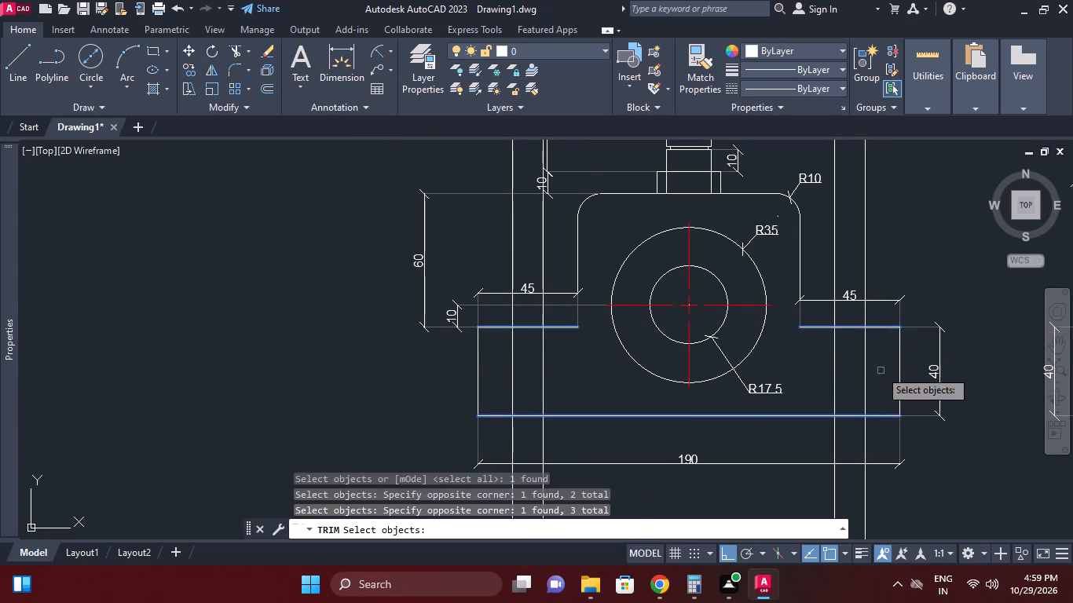
right_click(877, 366)
scroll(870, 318, up, 1)
click(870, 309)
click(857, 304)
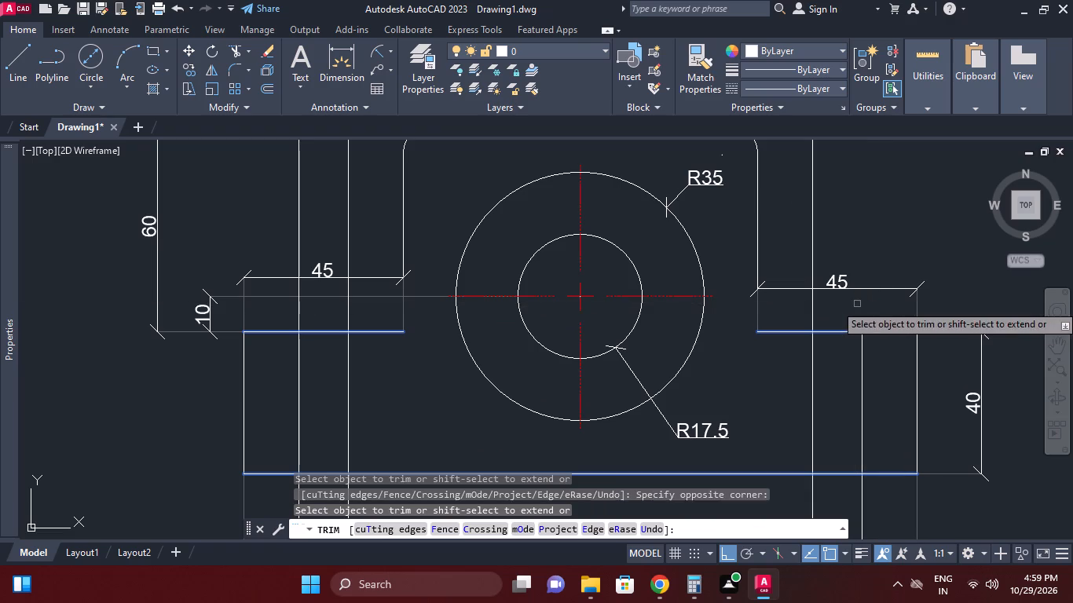
click(833, 314)
click(789, 313)
middle_drag(830, 343, 837, 288)
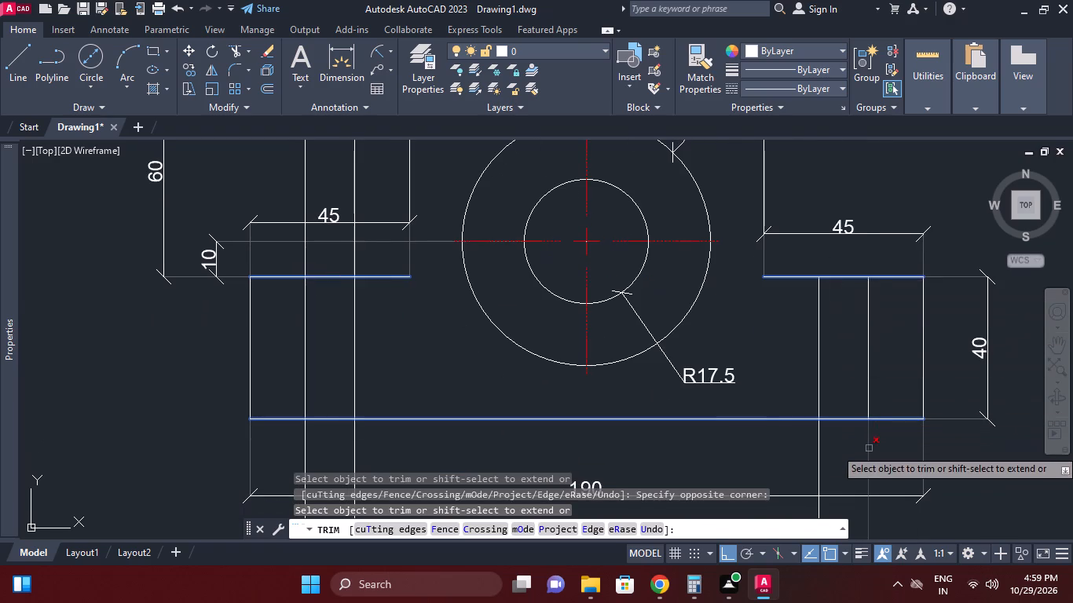
click(843, 450)
click(797, 438)
click(886, 439)
click(855, 437)
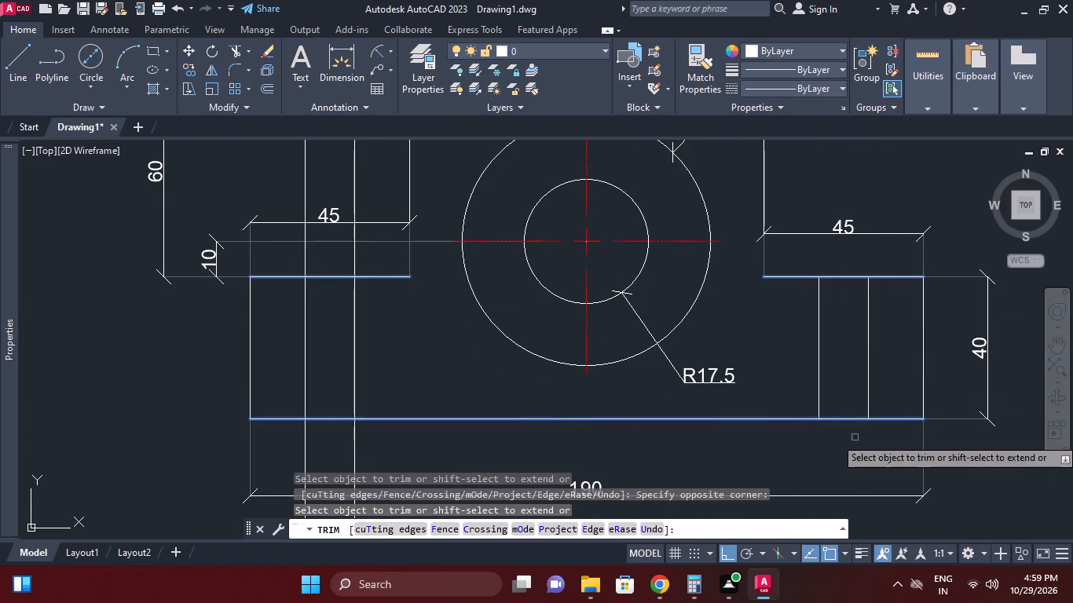
Trim the left mounting hole's construction lines below the base and above the left shoulder in the front view, and finish trimming.
click(385, 438)
click(344, 438)
click(322, 440)
click(274, 434)
click(367, 443)
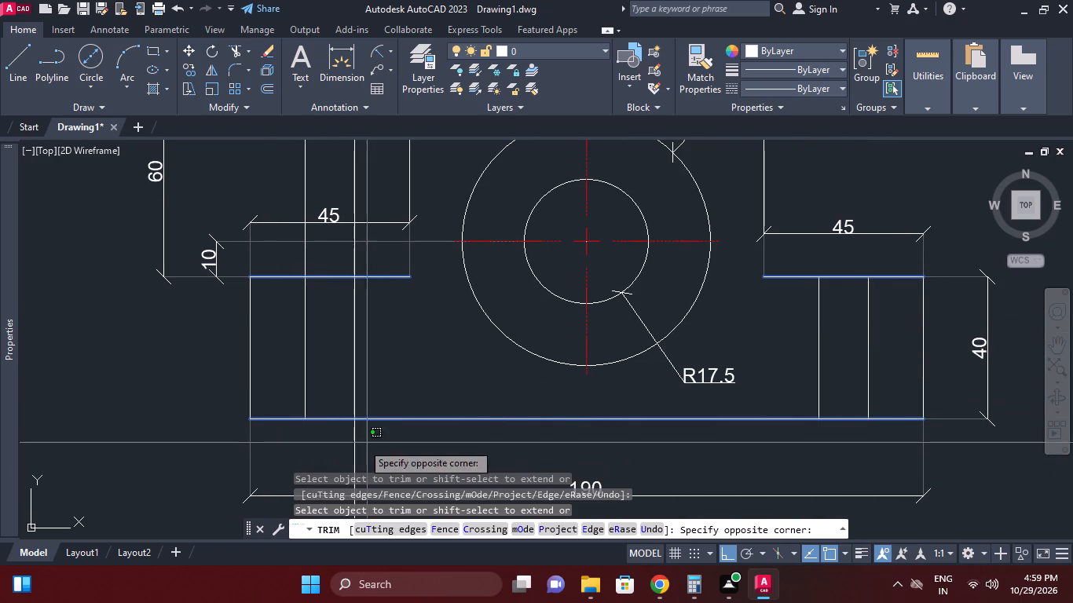
click(330, 440)
click(292, 265)
click(314, 256)
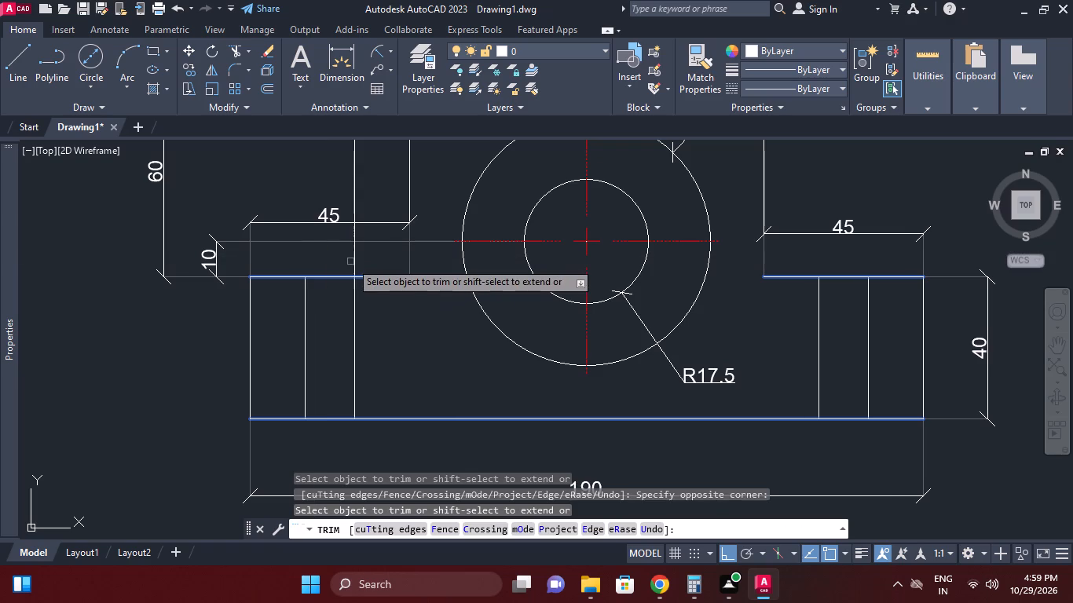
click(351, 261)
scroll(357, 261, down, 1)
right_click(814, 430)
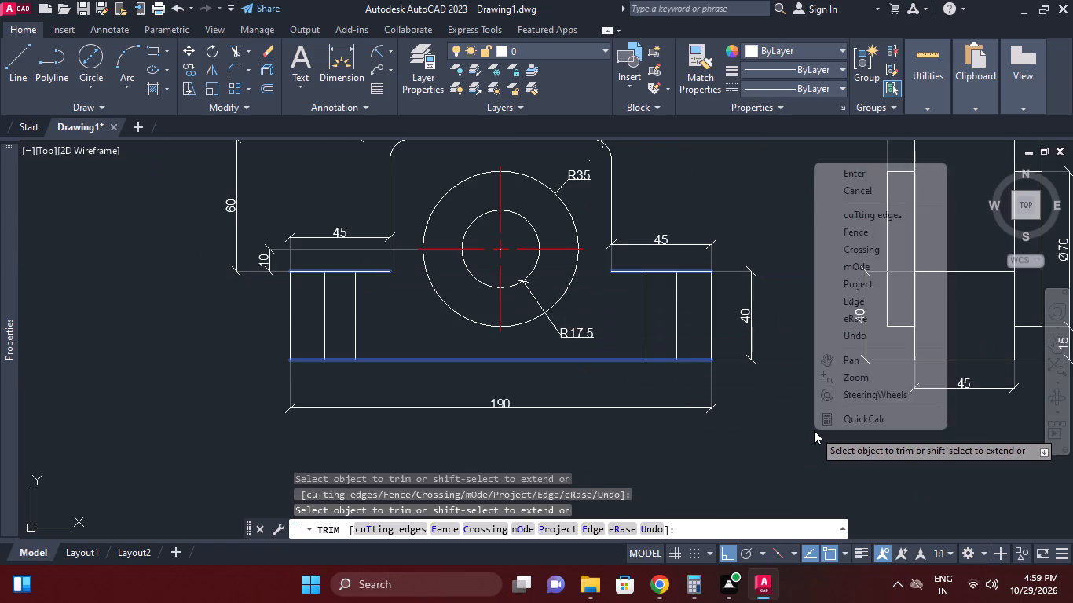
click(862, 197)
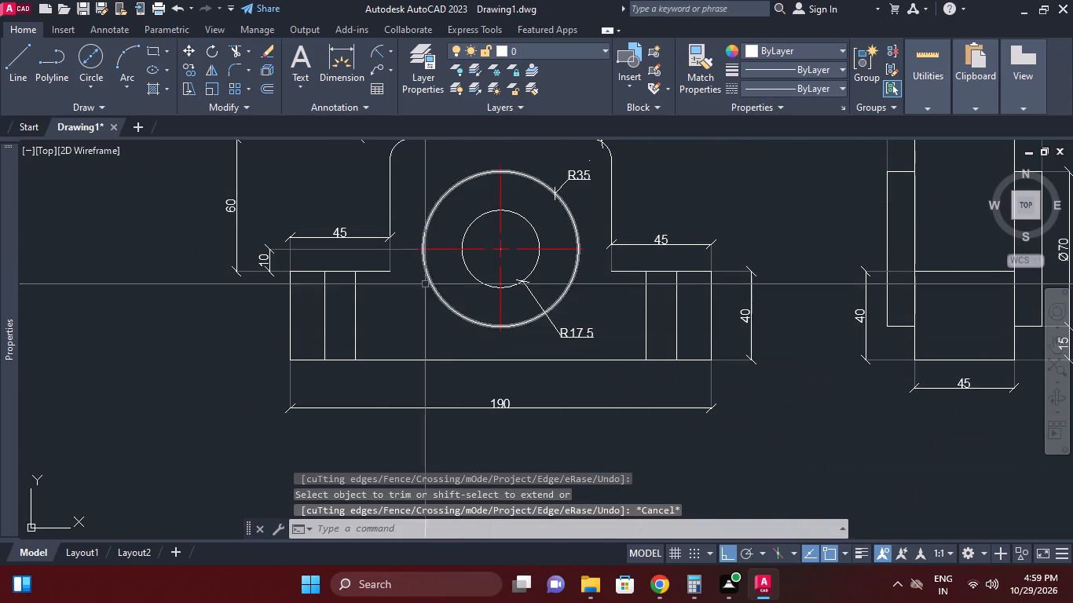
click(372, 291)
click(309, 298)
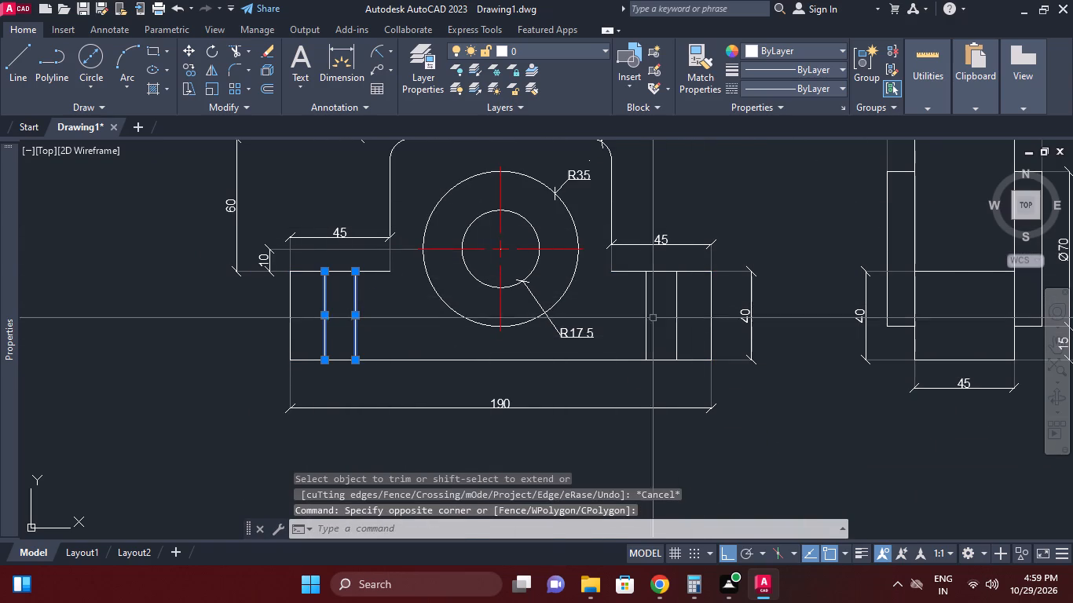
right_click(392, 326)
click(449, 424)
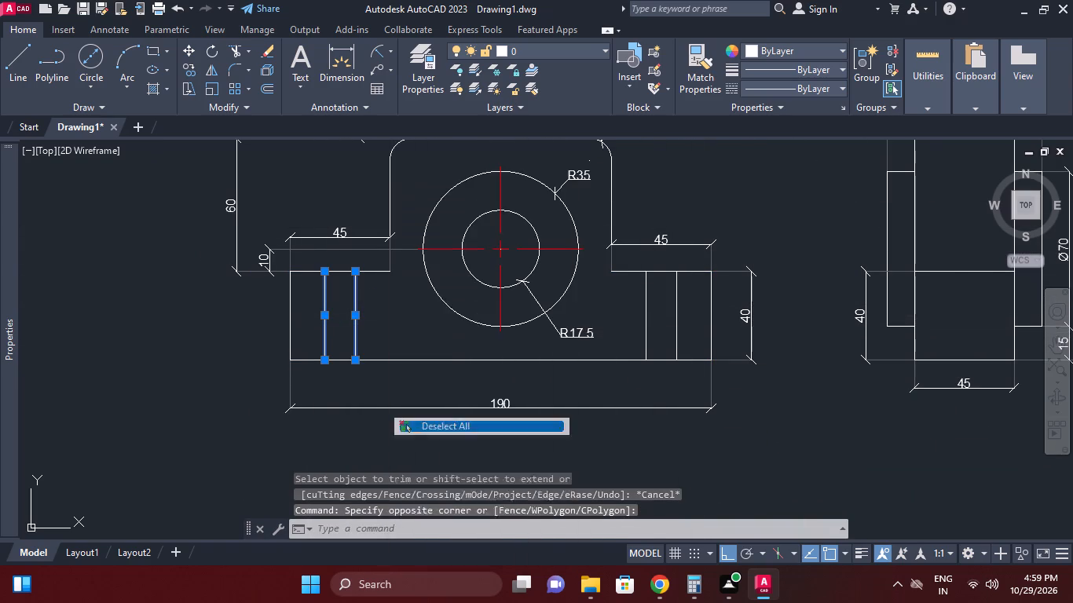
Load the HIDDEN linetype from acad.lin into the drawing.
click(789, 90)
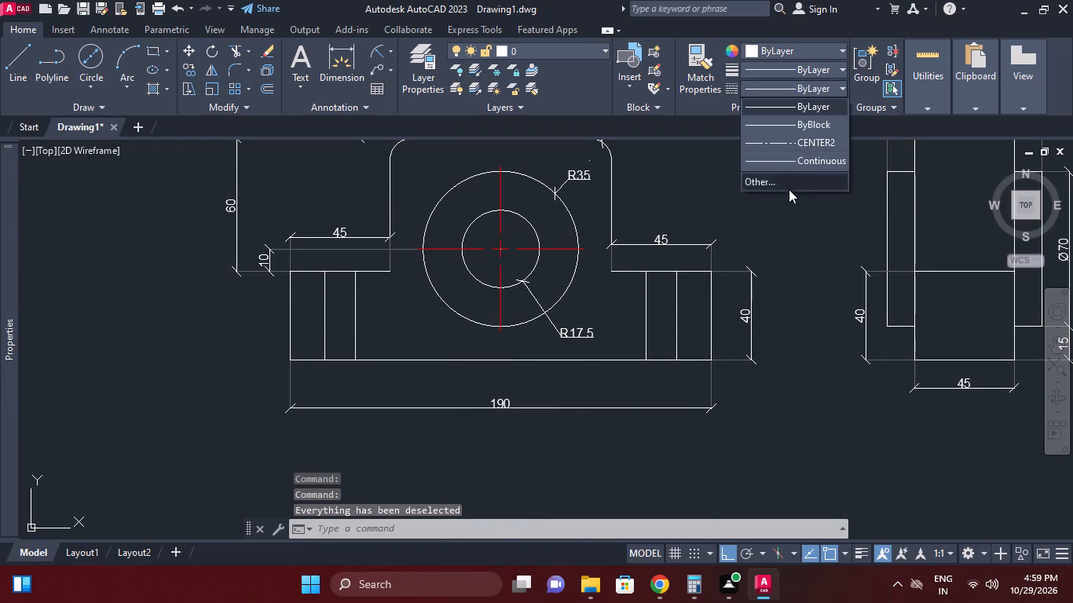
click(792, 183)
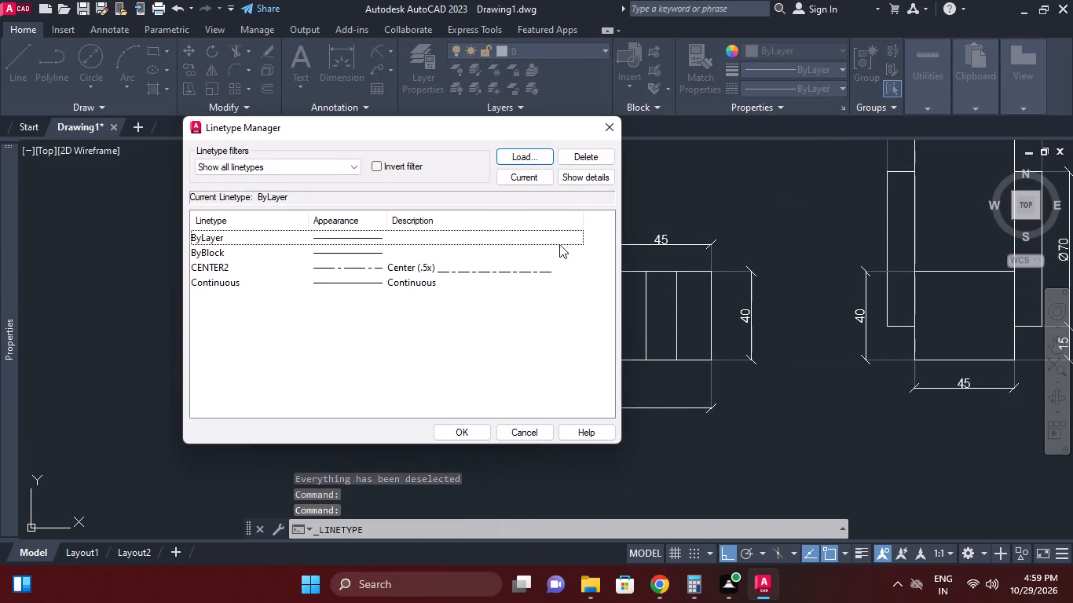
click(334, 165)
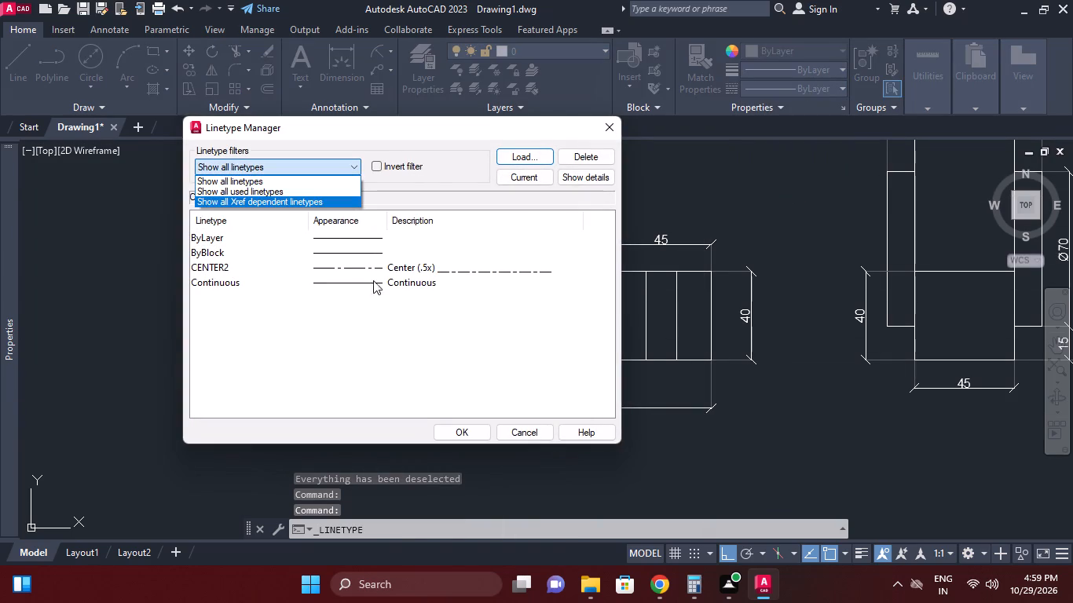
click(433, 354)
click(518, 161)
scroll(413, 305, down, 2)
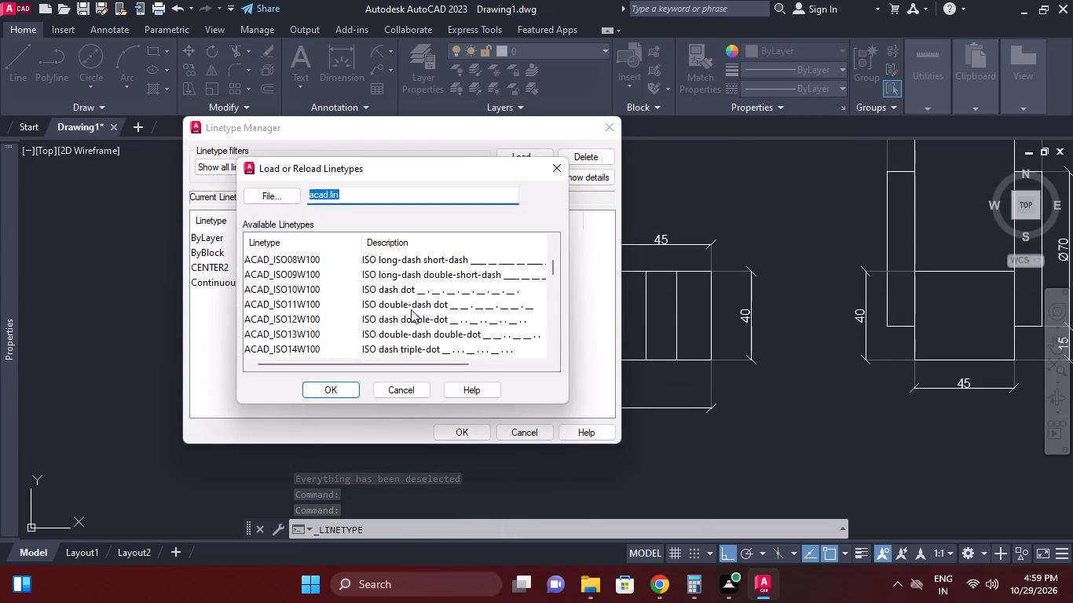
scroll(408, 307, down, 5)
scroll(298, 317, down, 4)
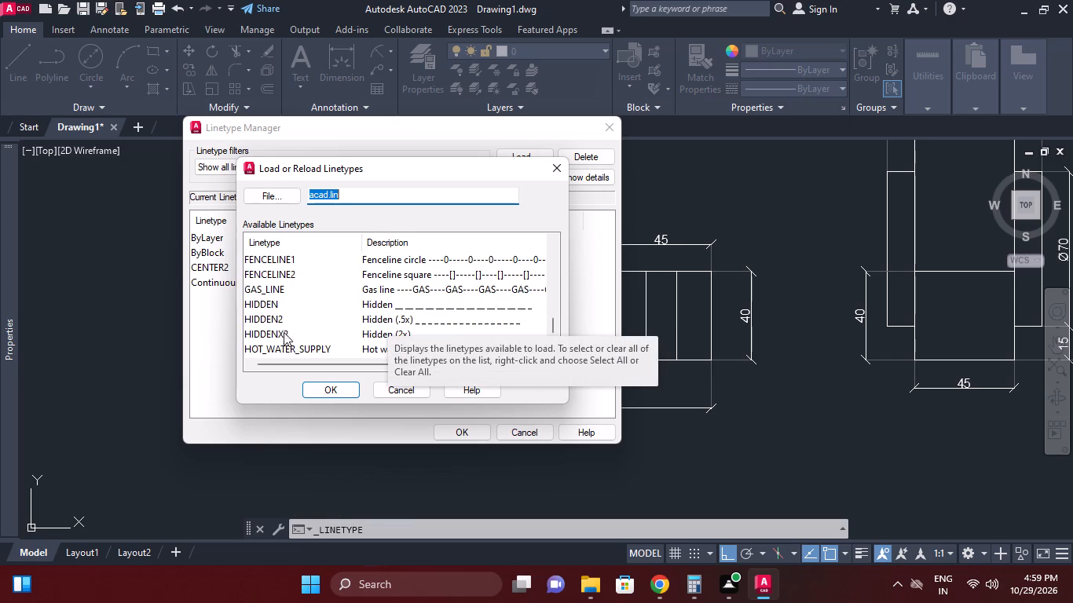
click(276, 303)
click(317, 381)
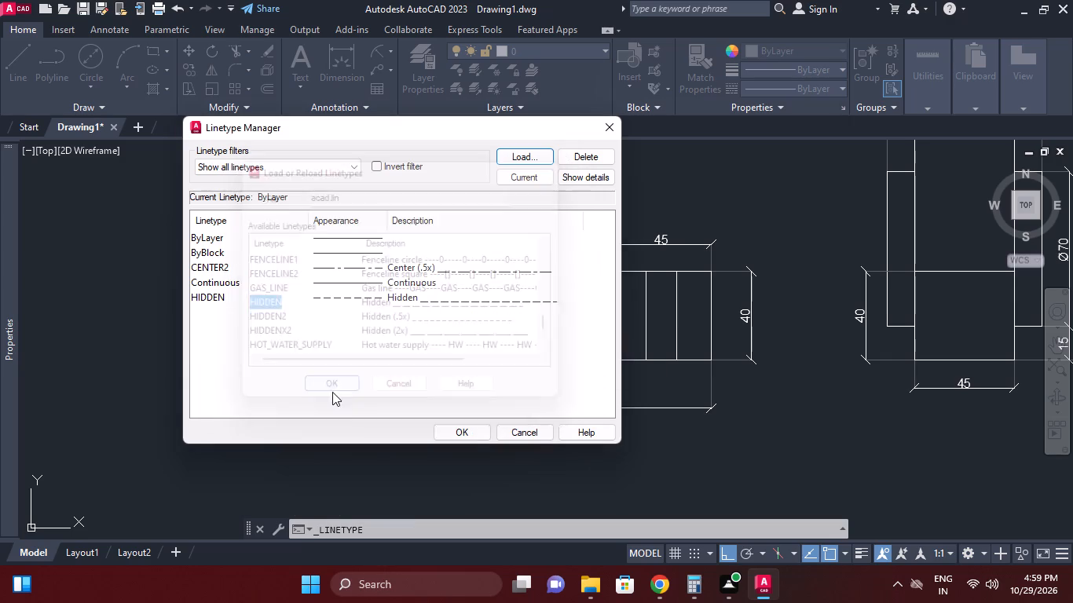
click(469, 429)
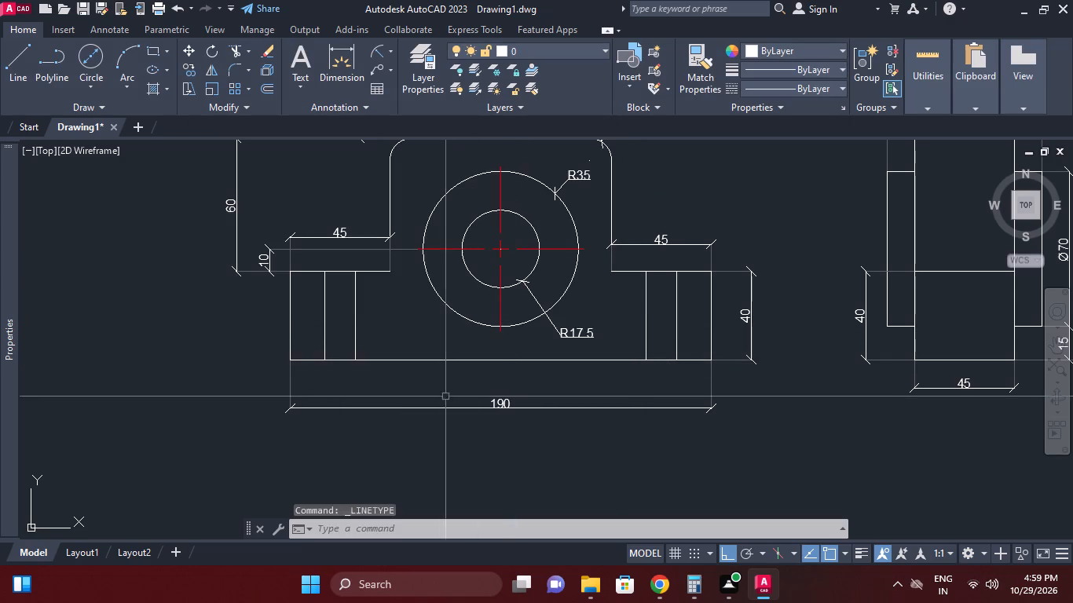
Assign the HIDDEN linetype to the left edge line of the left mounting hole in the front view.
click(324, 309)
click(818, 86)
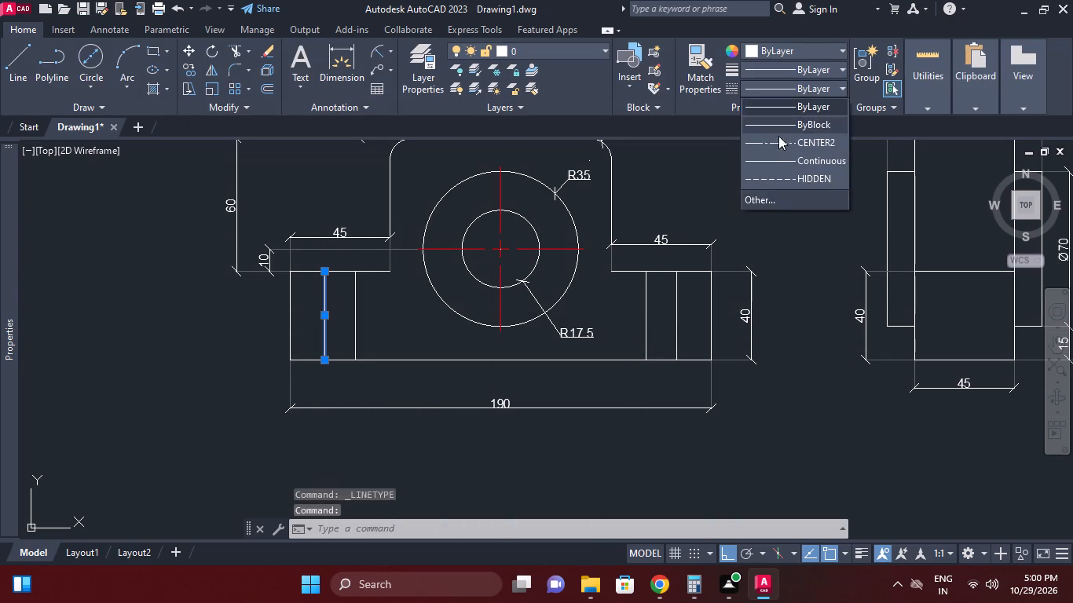
click(773, 176)
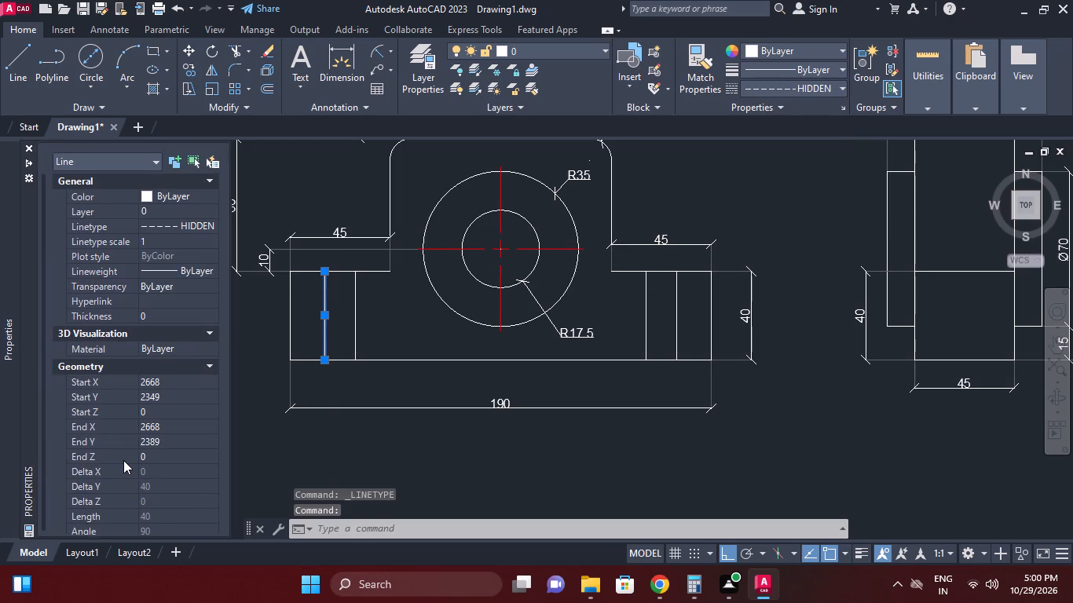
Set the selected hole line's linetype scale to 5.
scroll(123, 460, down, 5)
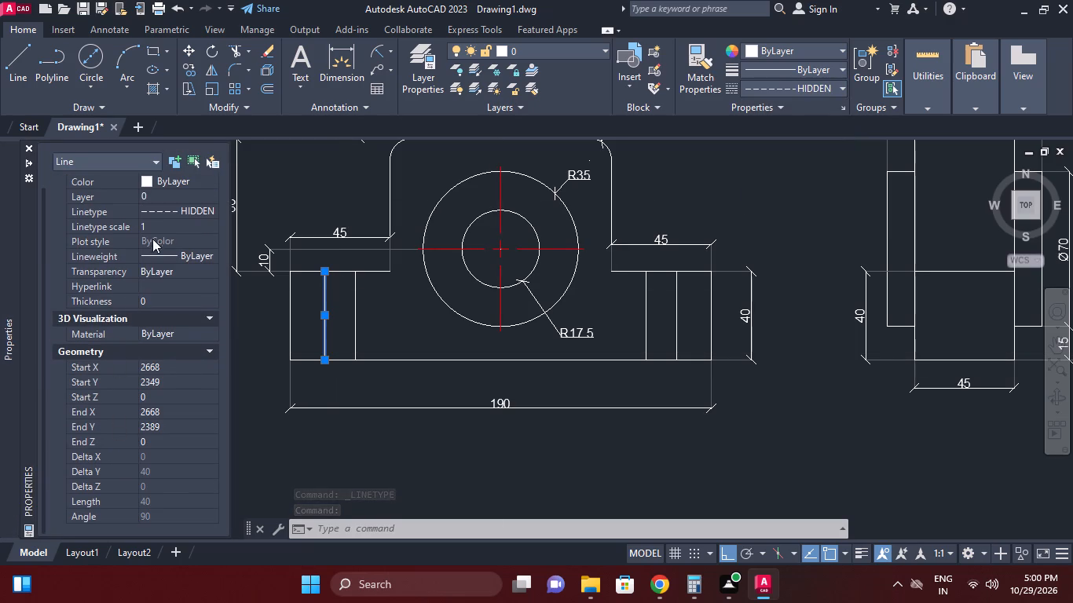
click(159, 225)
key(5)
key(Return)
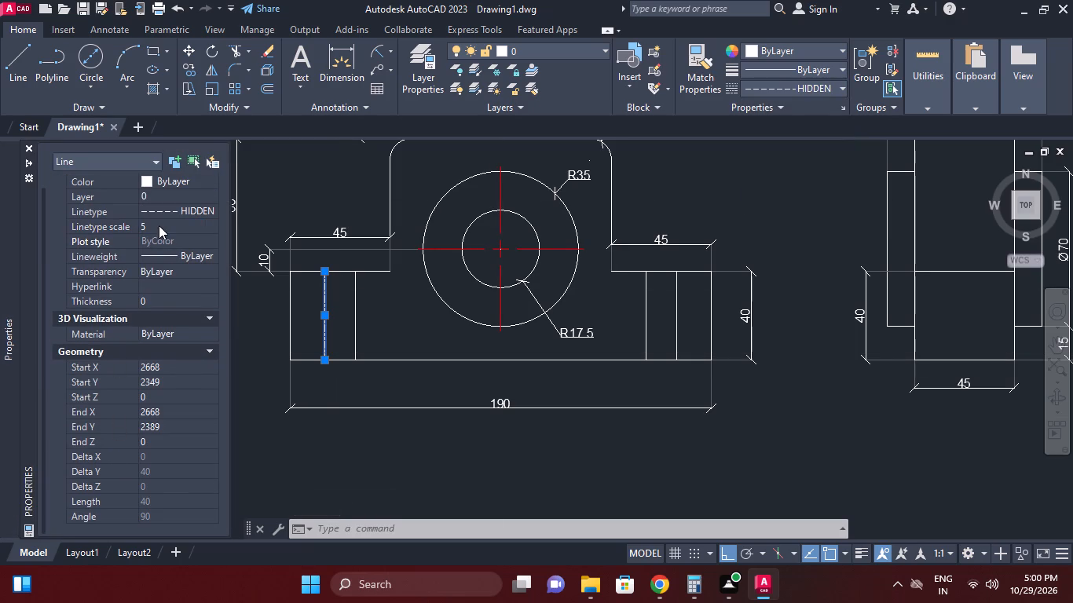
Set the selected hole line's linetype scale to 20.
click(166, 221)
key(2)
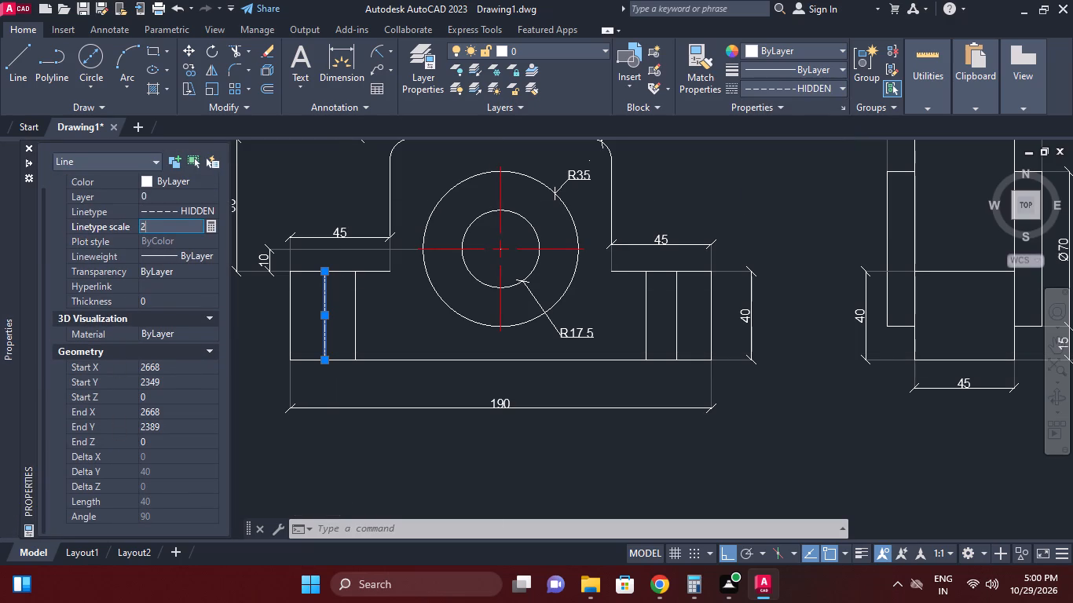
key(0)
key(Return)
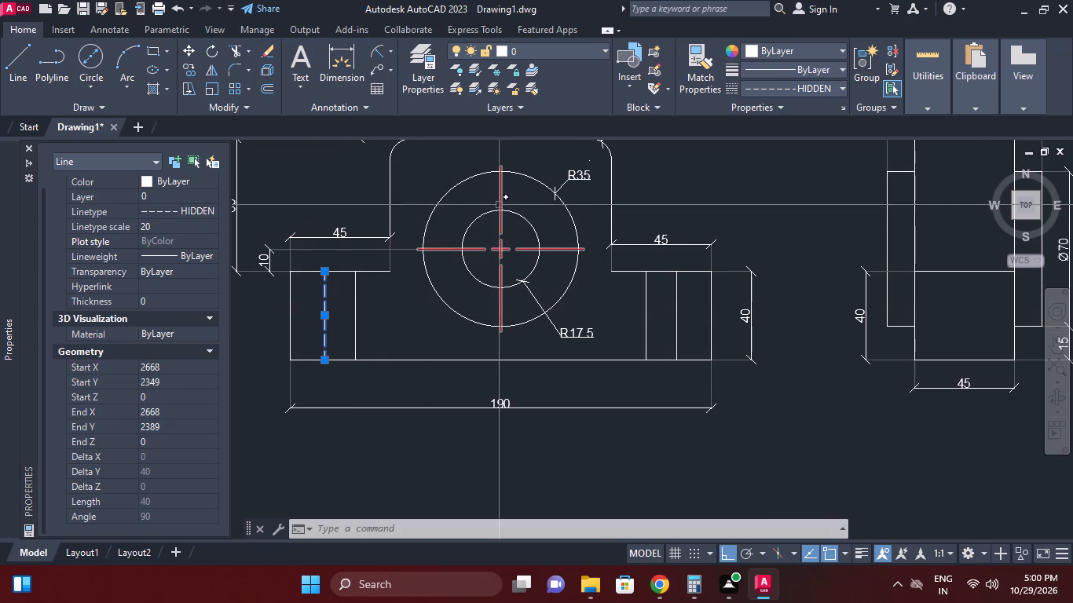
Change the selected hole line's colour to grey index colour 8 and clear the selection.
click(803, 53)
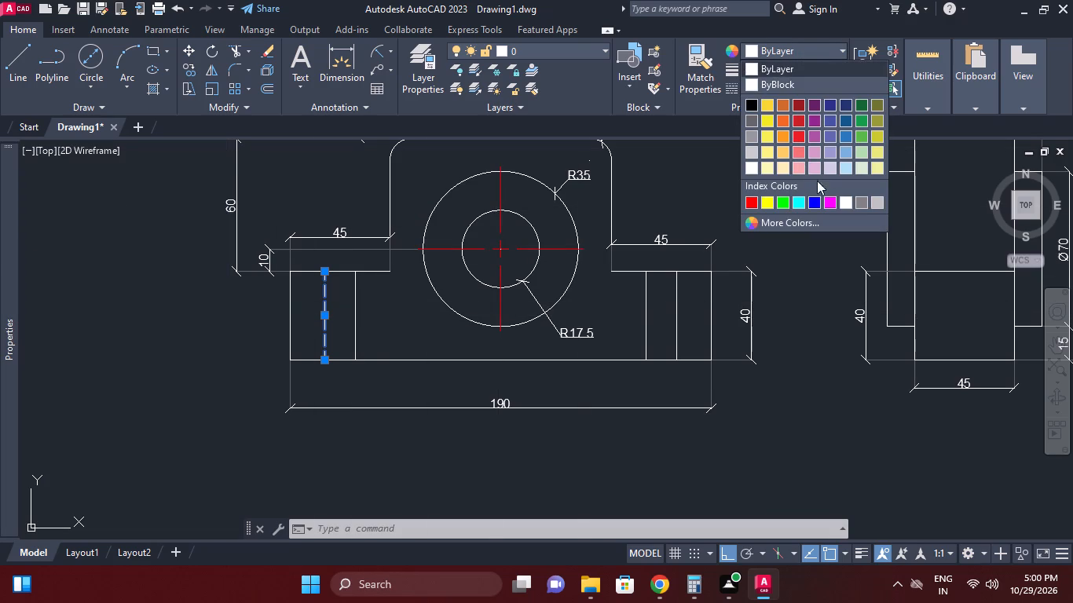
click(860, 200)
right_click(414, 306)
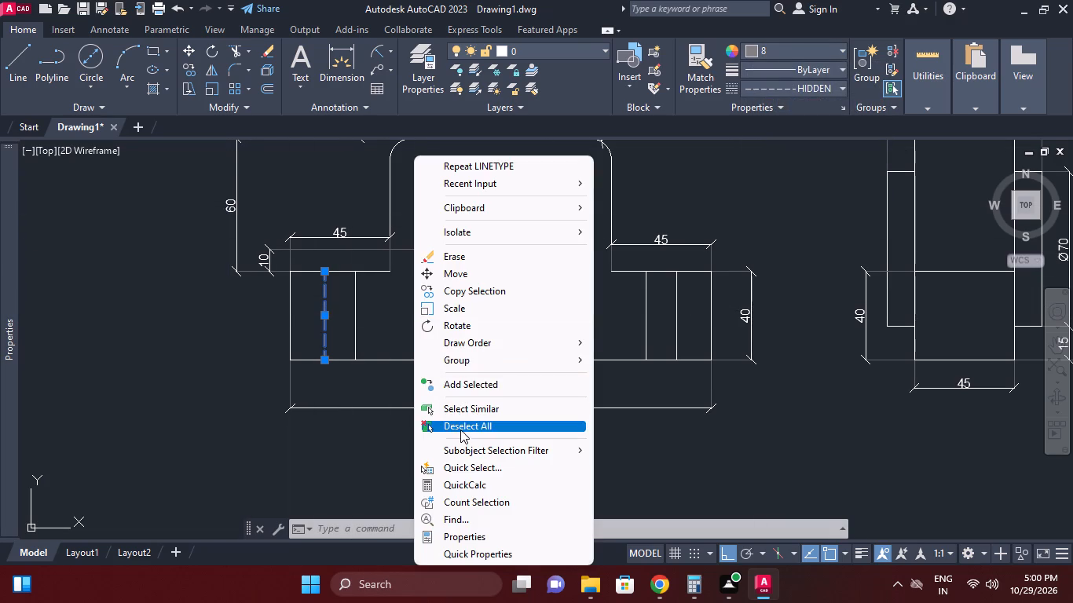
click(460, 433)
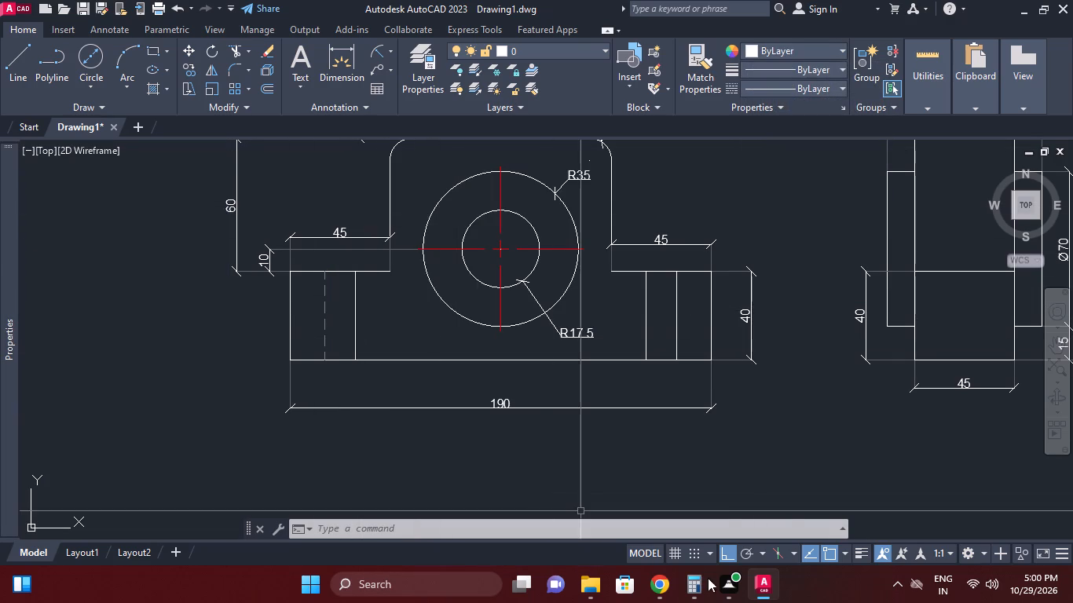
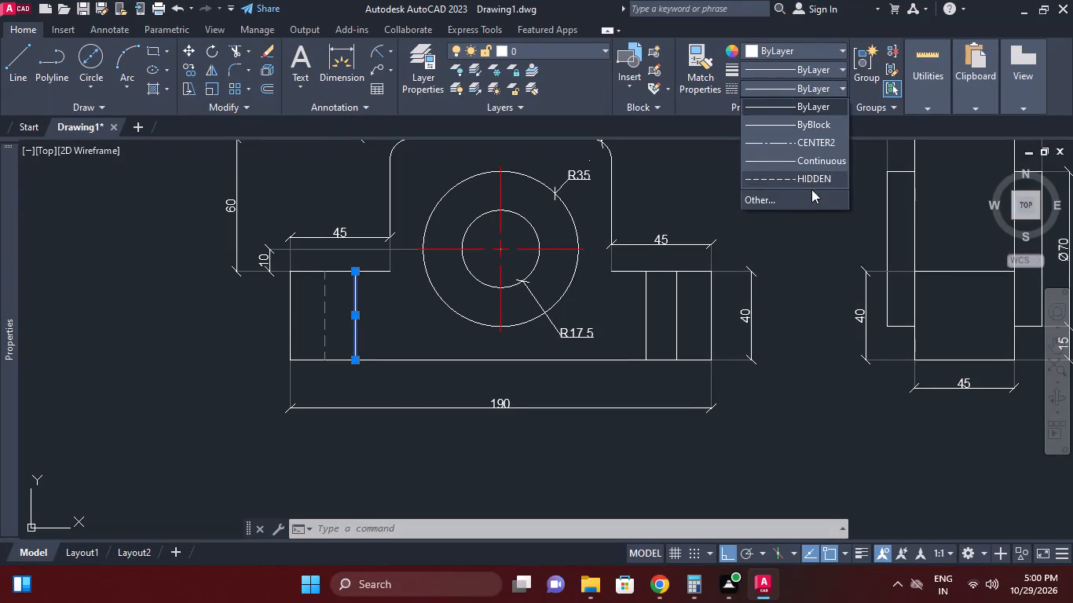
Give the right edge line of the front view's left mounting hole the HIDDEN linetype, linetype scale 20 and grey index colour 8.
click(804, 179)
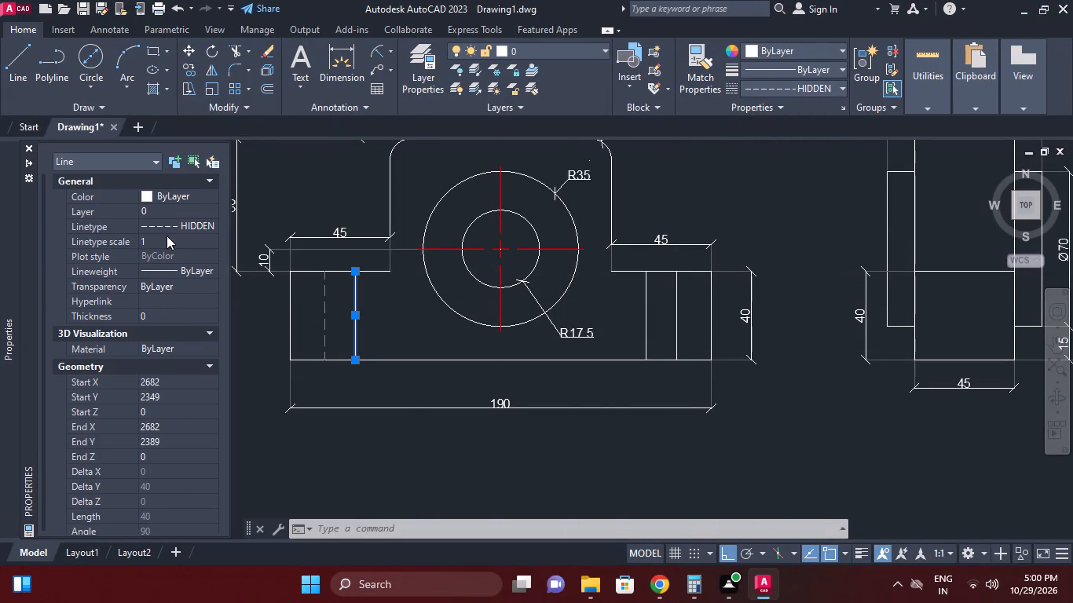
click(160, 242)
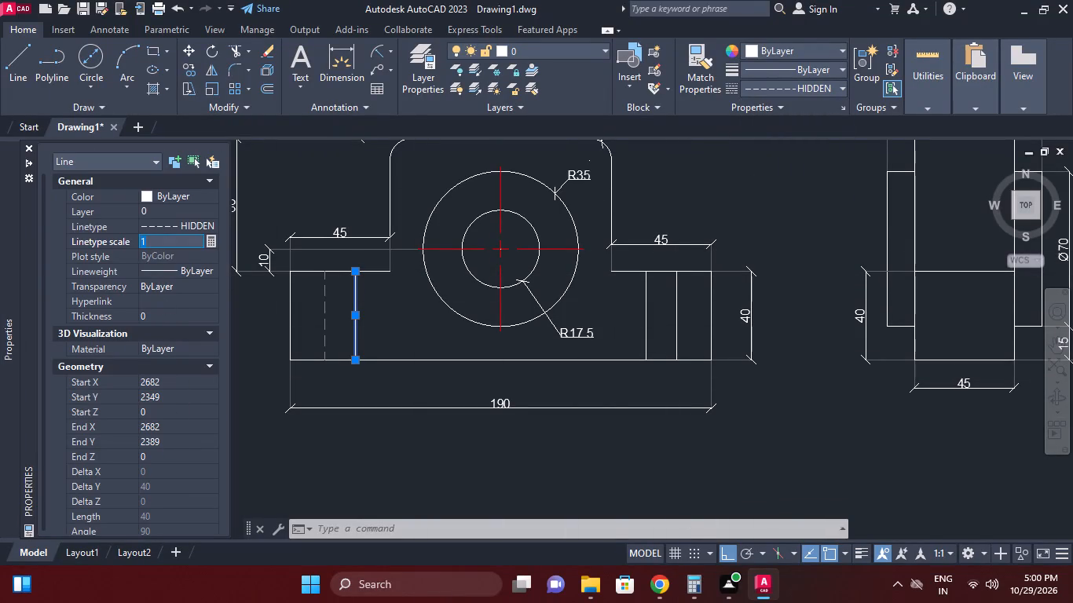
text(20)
key(Return)
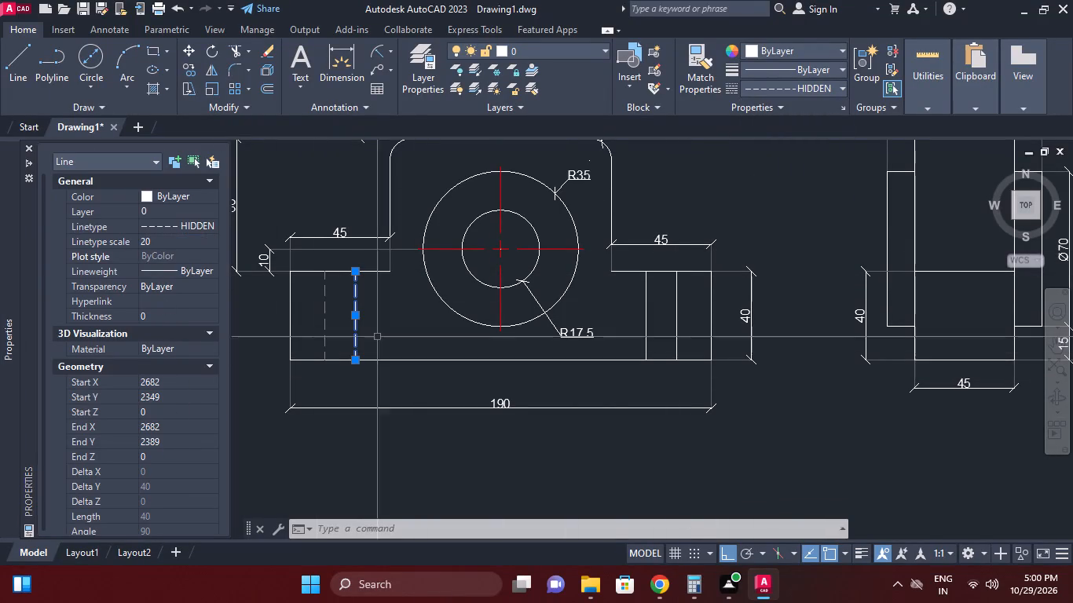
click(787, 53)
click(859, 199)
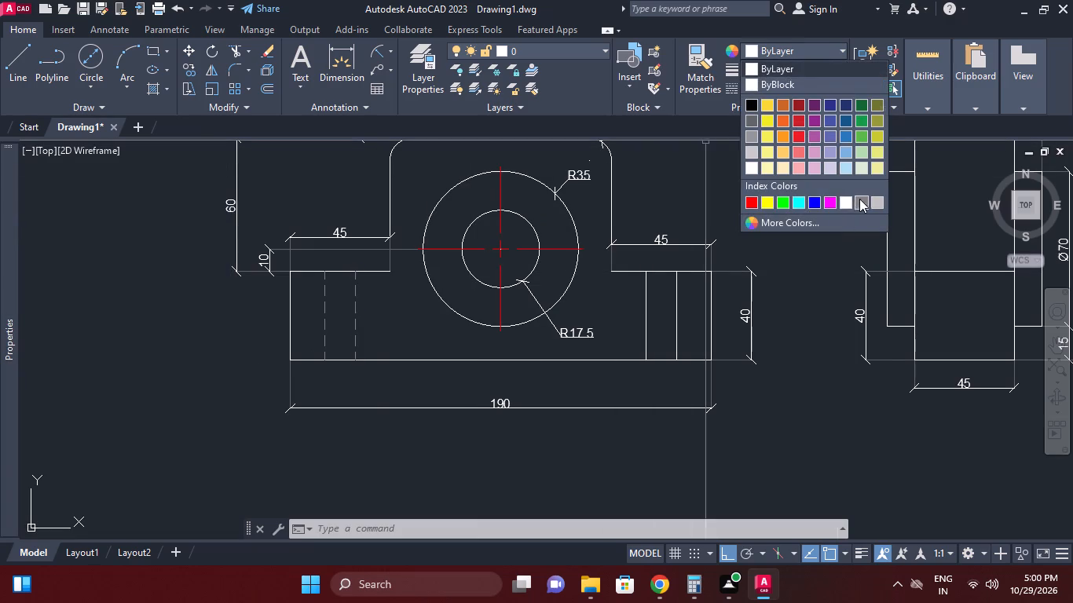
right_click(713, 293)
click(767, 430)
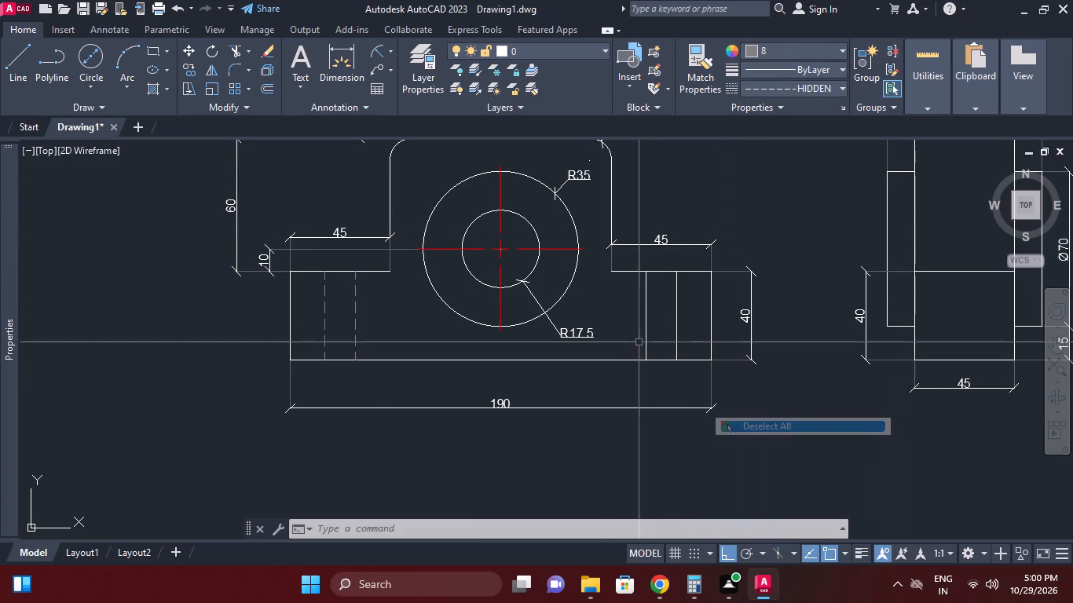
Format the left edge line of the front view's right mounting hole with HIDDEN linetype, linetype scale 20 and grey index colour 8.
click(661, 309)
click(598, 333)
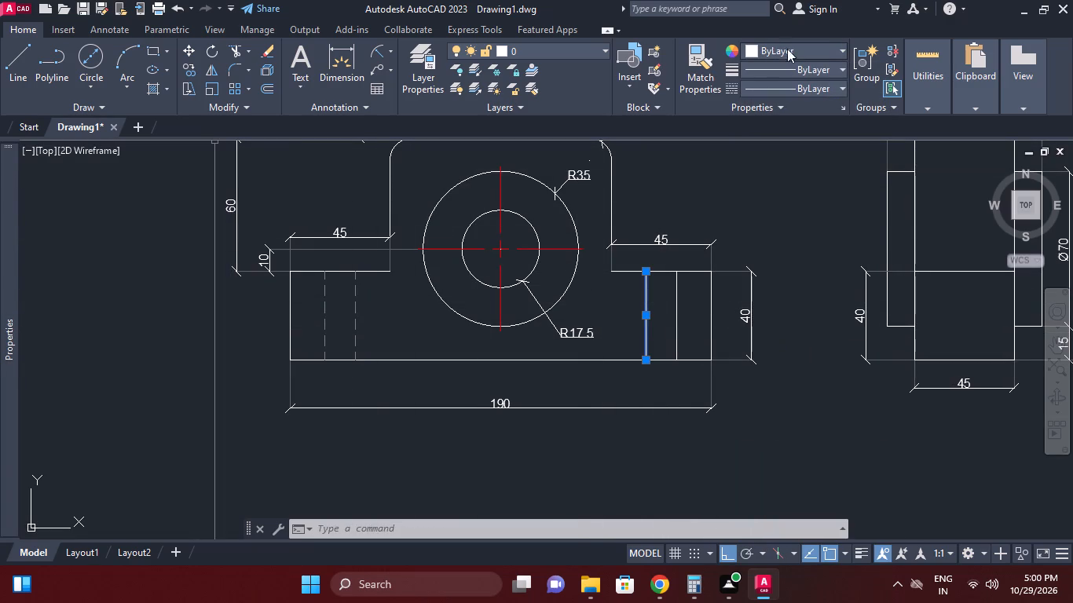
click(816, 82)
click(802, 176)
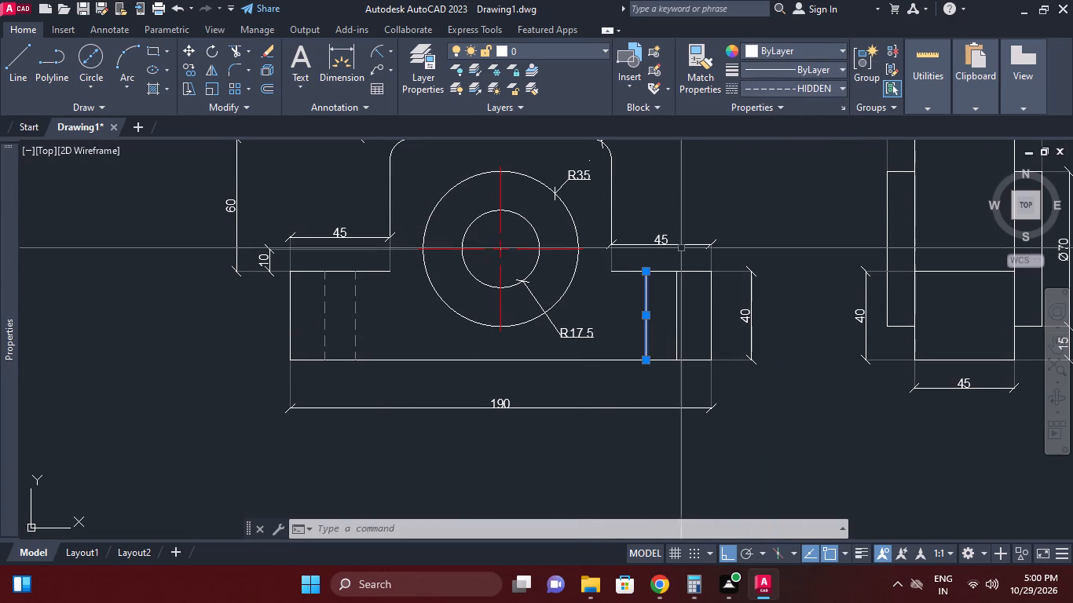
scroll(200, 396, down, 3)
scroll(180, 418, up, 2)
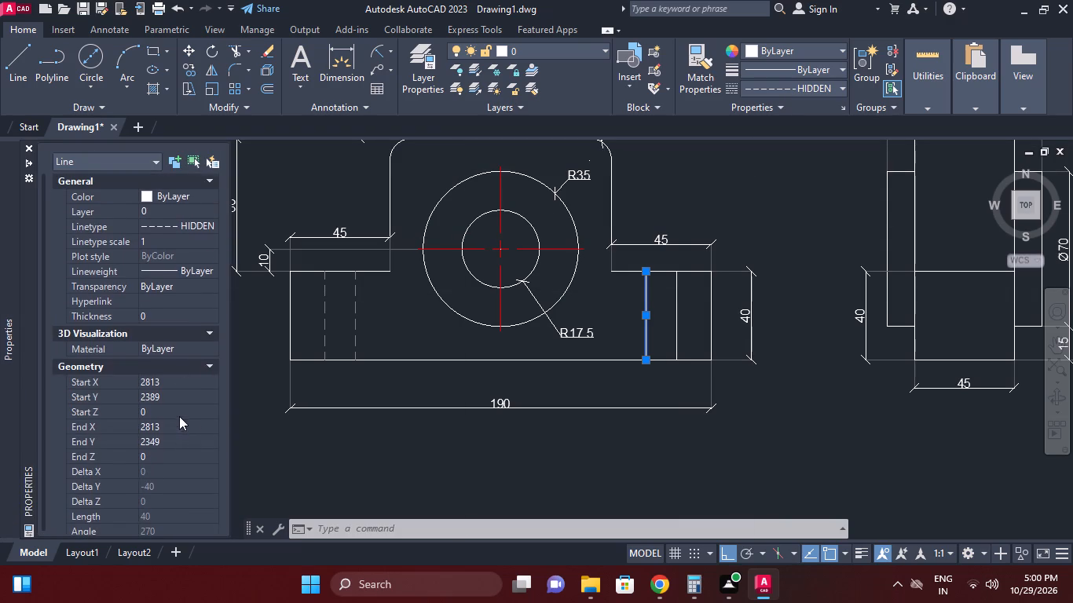
scroll(179, 416, up, 1)
click(163, 238)
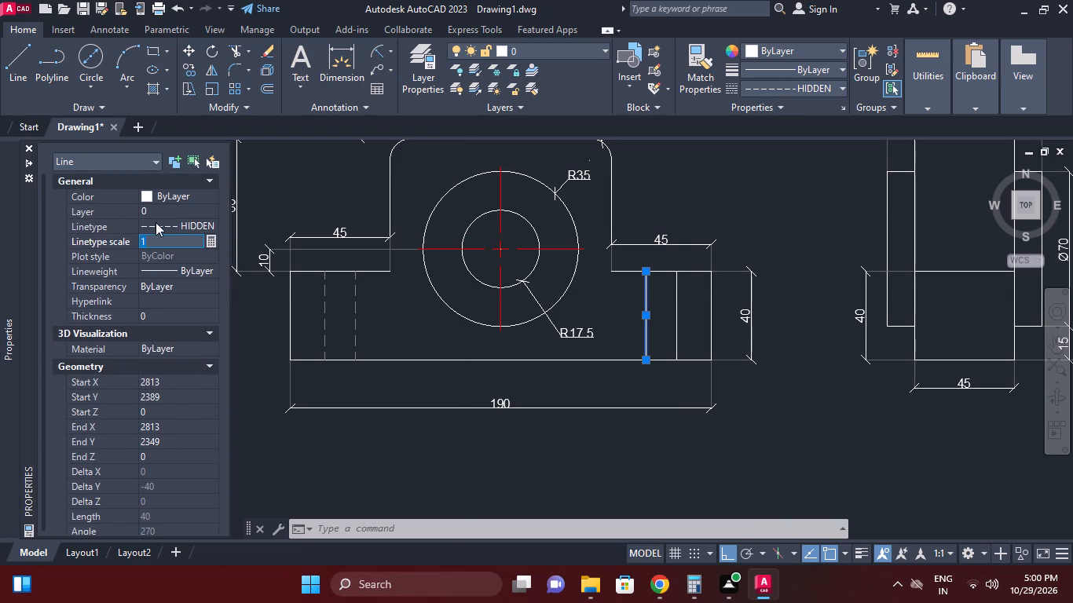
text(20)
key(Return)
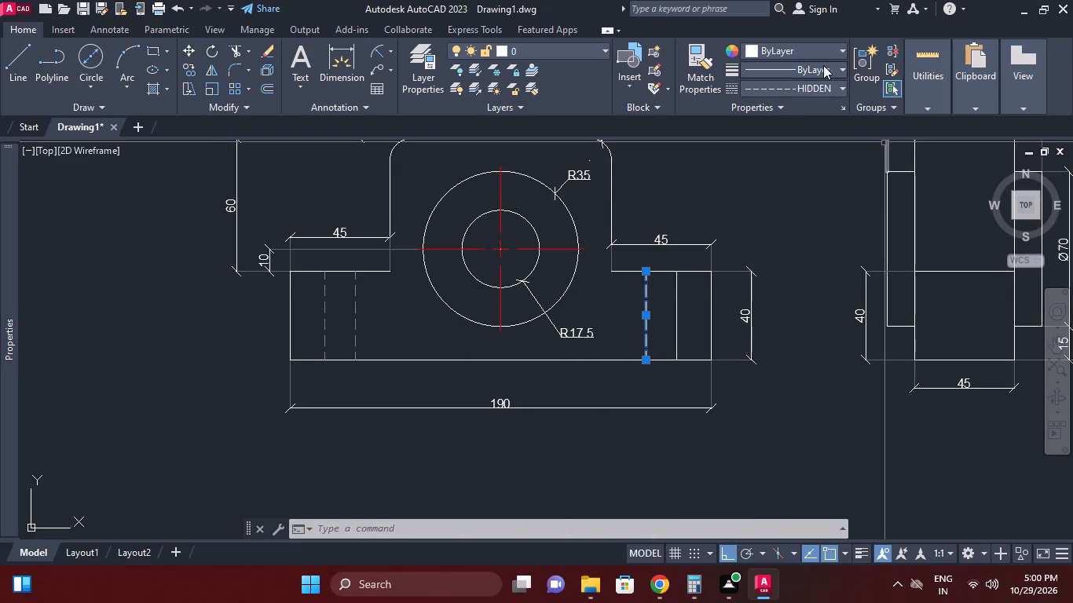
click(823, 47)
click(855, 199)
right_click(801, 296)
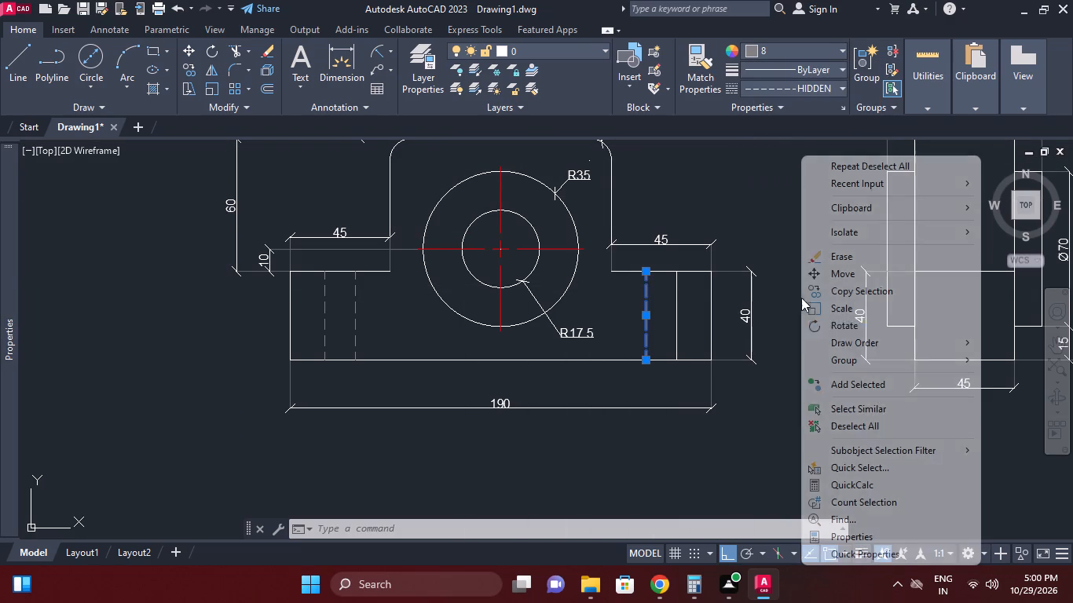
click(847, 419)
Format the right edge line of the right mounting hole with linetype scale 20, HIDDEN linetype and grey index colour 8.
scroll(699, 309, up, 1)
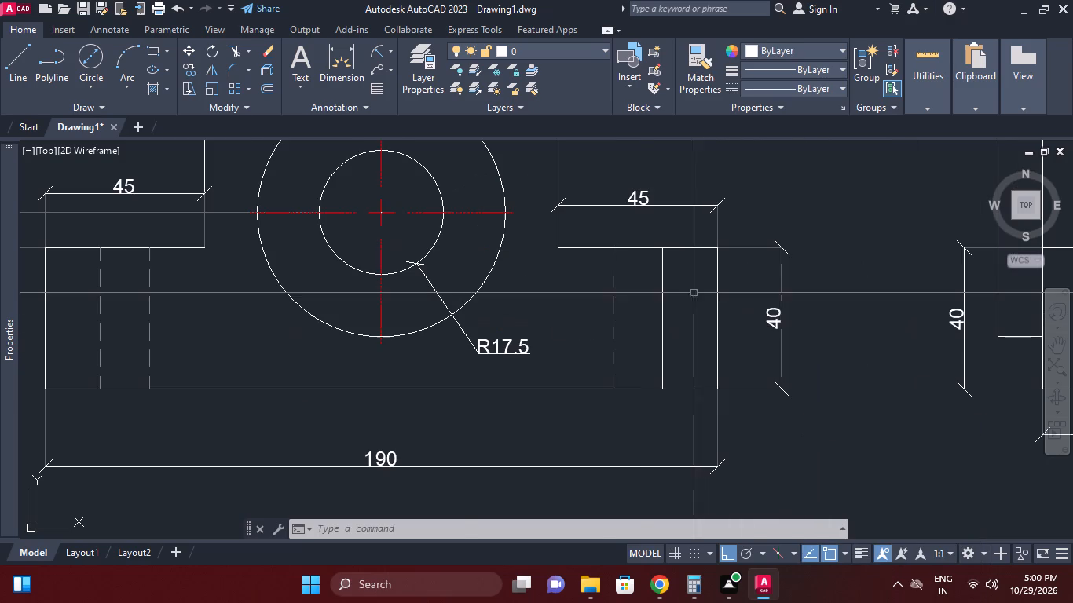
click(694, 293)
click(640, 291)
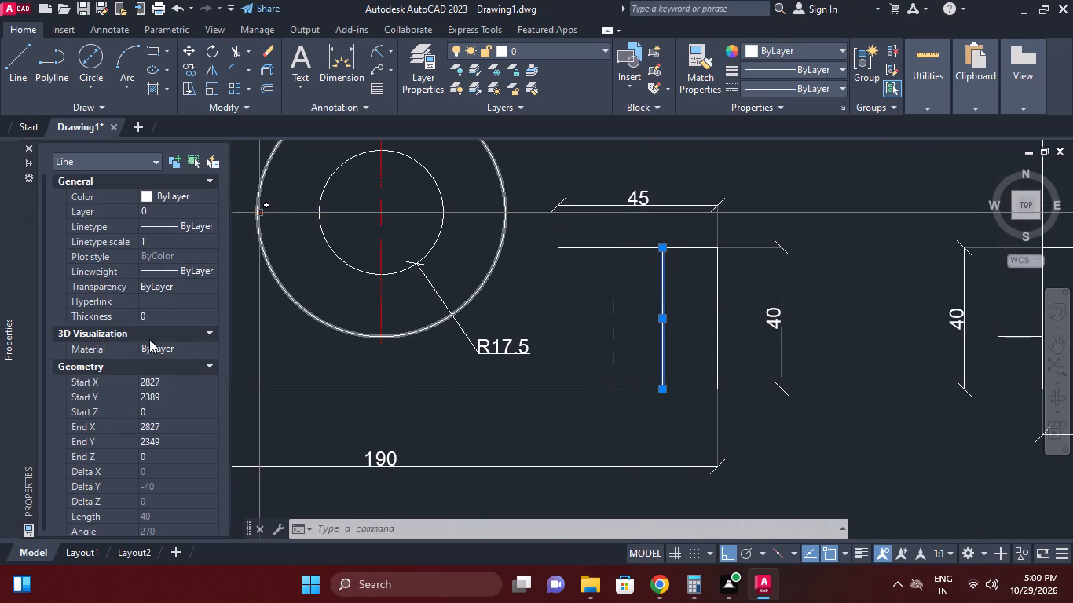
click(163, 239)
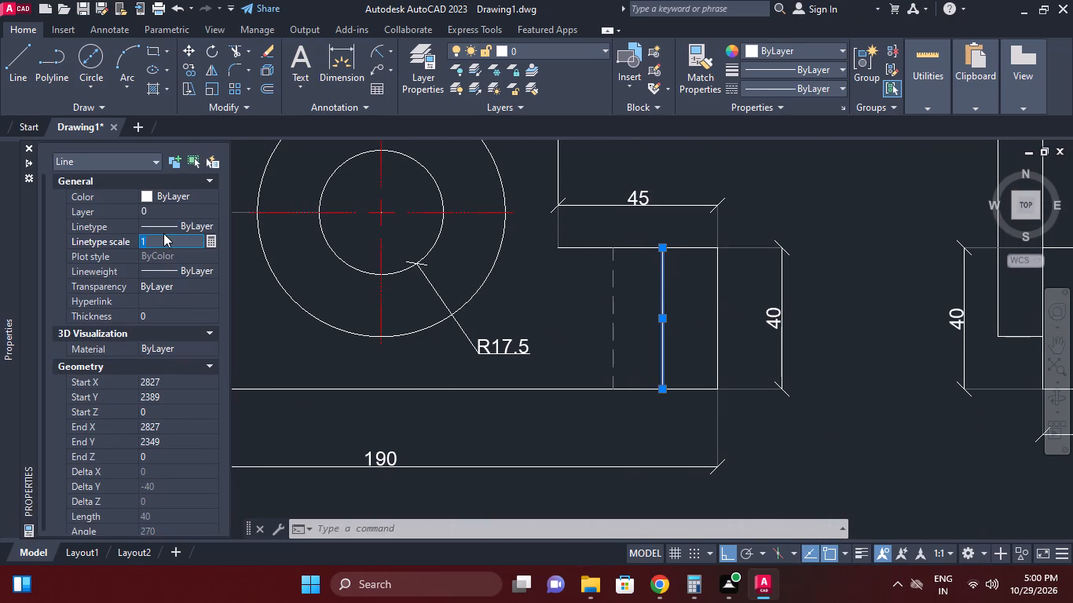
key(2)
key(0)
key(Return)
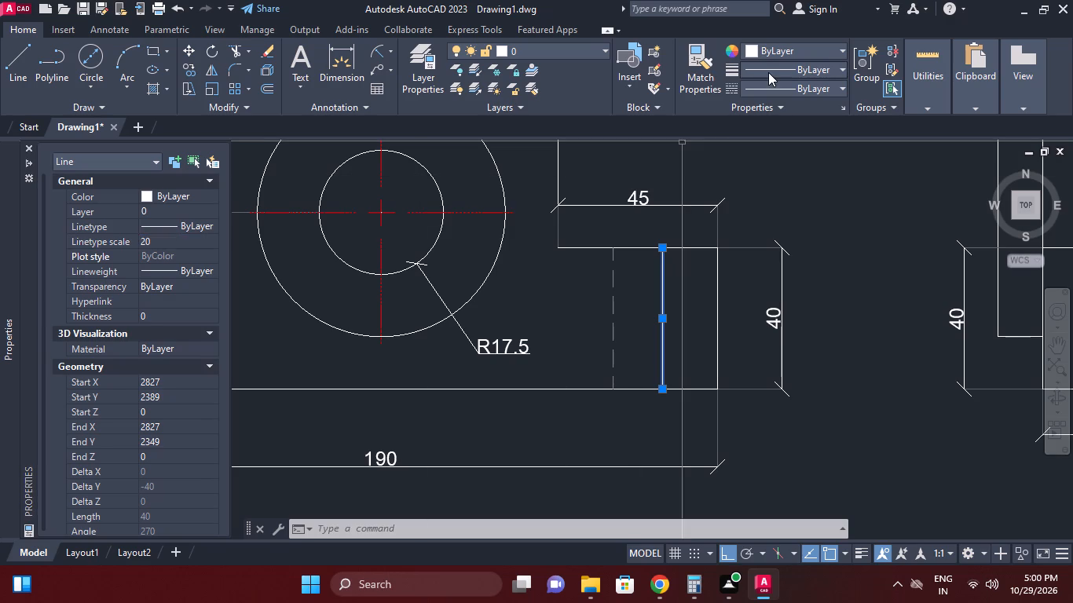
click(797, 90)
click(783, 174)
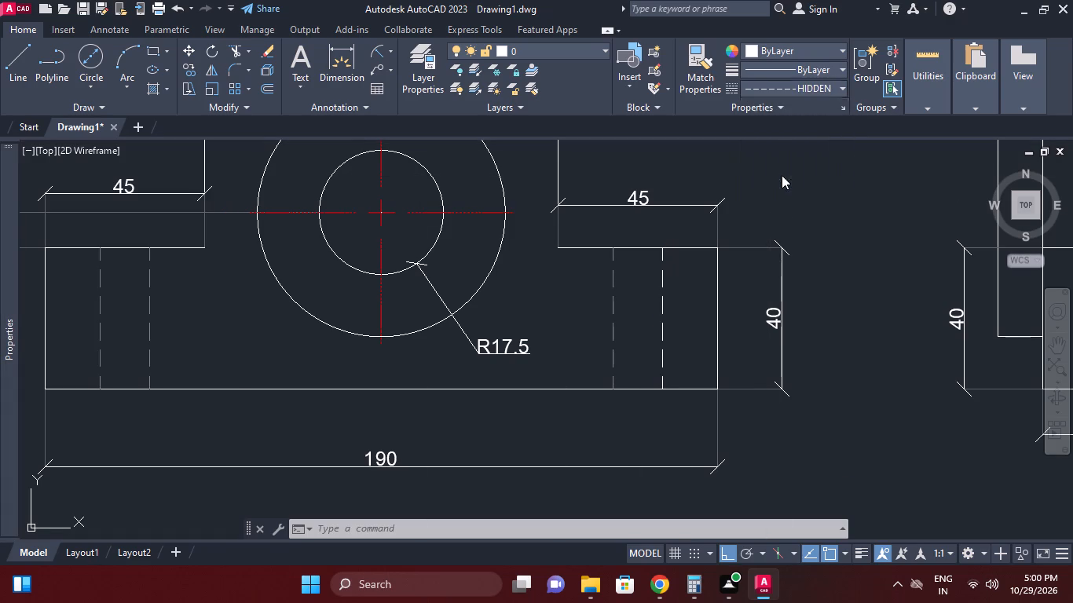
click(793, 53)
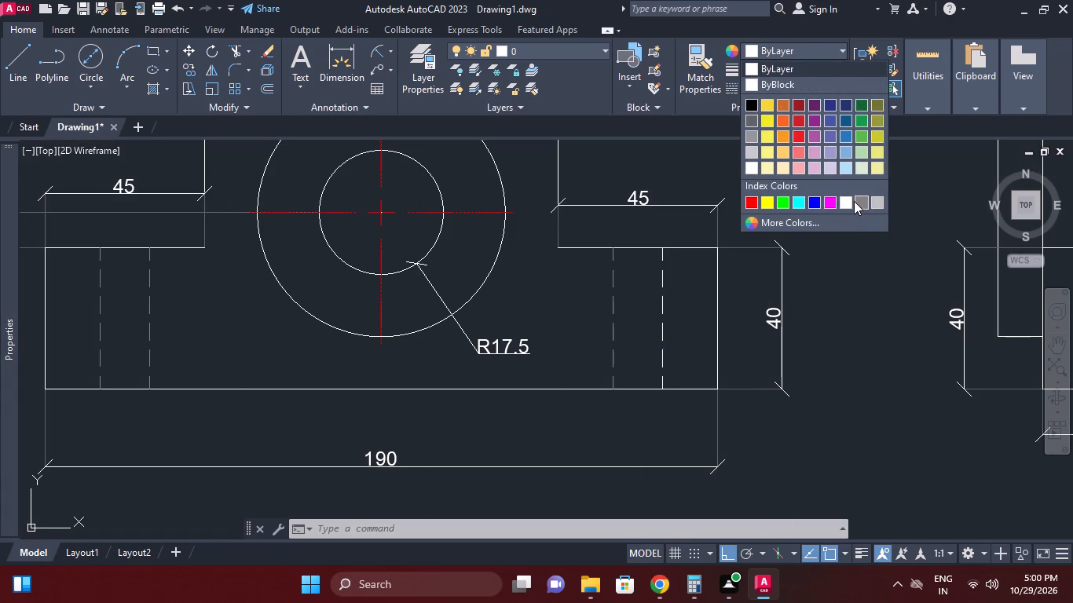
click(854, 201)
right_click(854, 294)
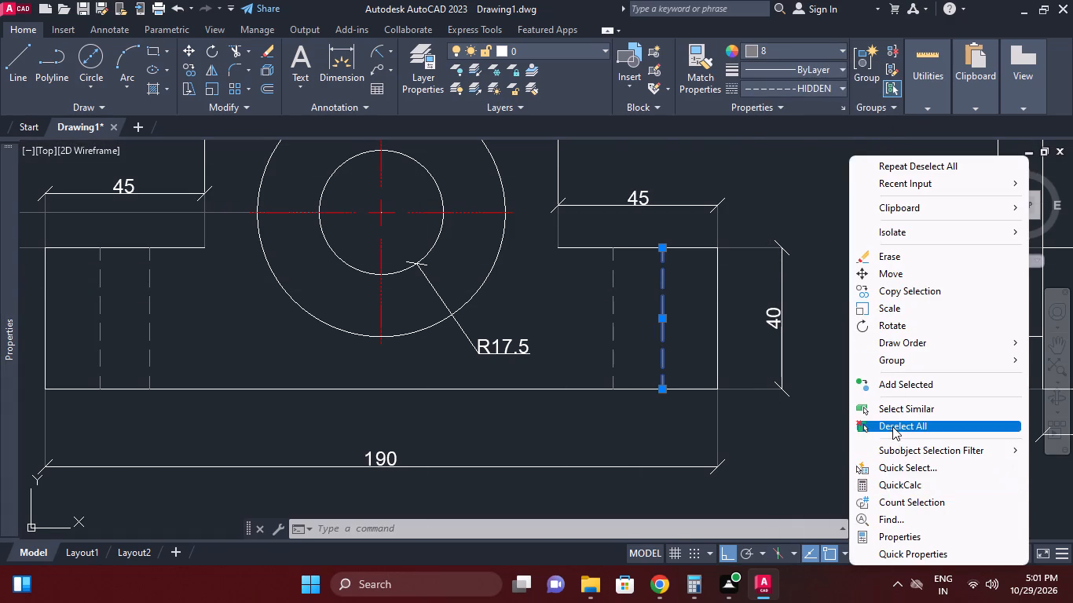
click(892, 426)
Move the whole top view with its dimensions straight up to widen the gap above the front view.
scroll(860, 374, down, 1)
middle_drag(859, 371, 845, 366)
scroll(825, 361, down, 1)
middle_drag(825, 361, 799, 356)
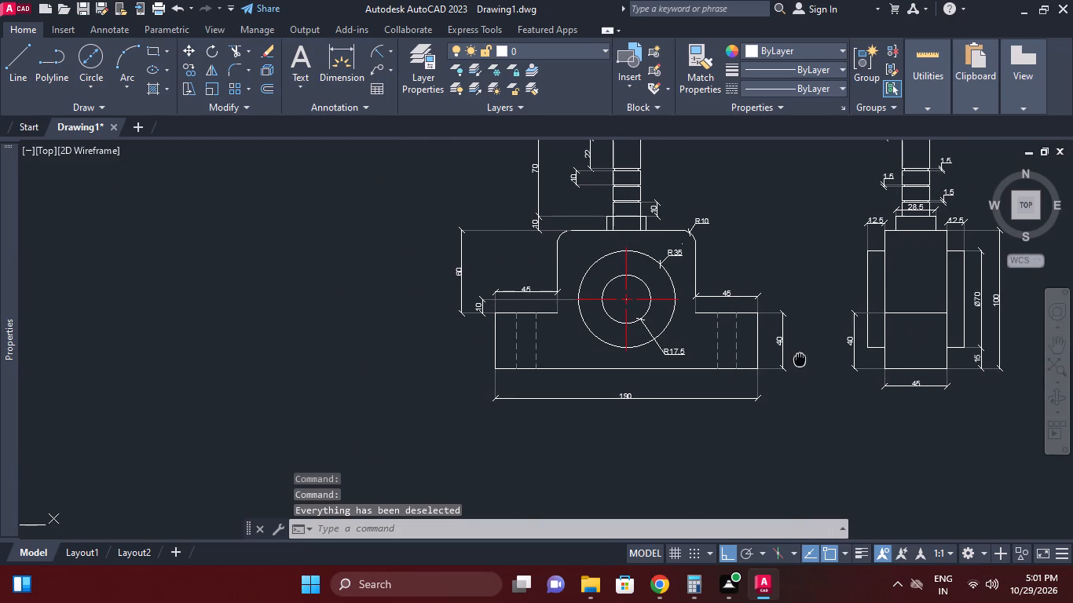
middle_drag(799, 356, 798, 356)
scroll(797, 353, down, 2)
middle_click(797, 353)
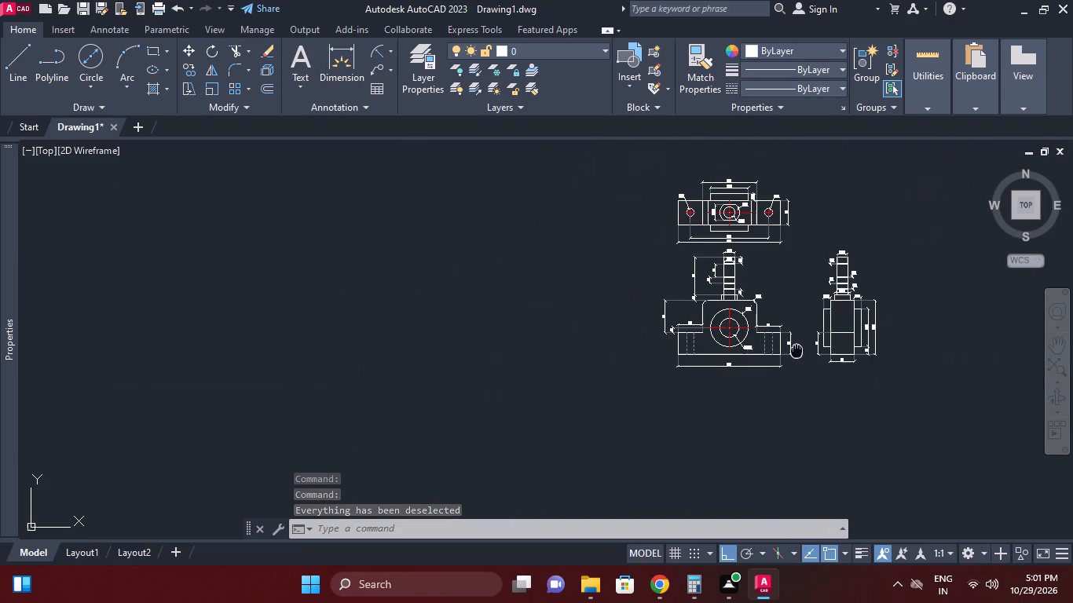
middle_drag(799, 343, 774, 353)
scroll(799, 343, up, 1)
middle_drag(736, 298, 715, 362)
middle_drag(654, 363, 640, 344)
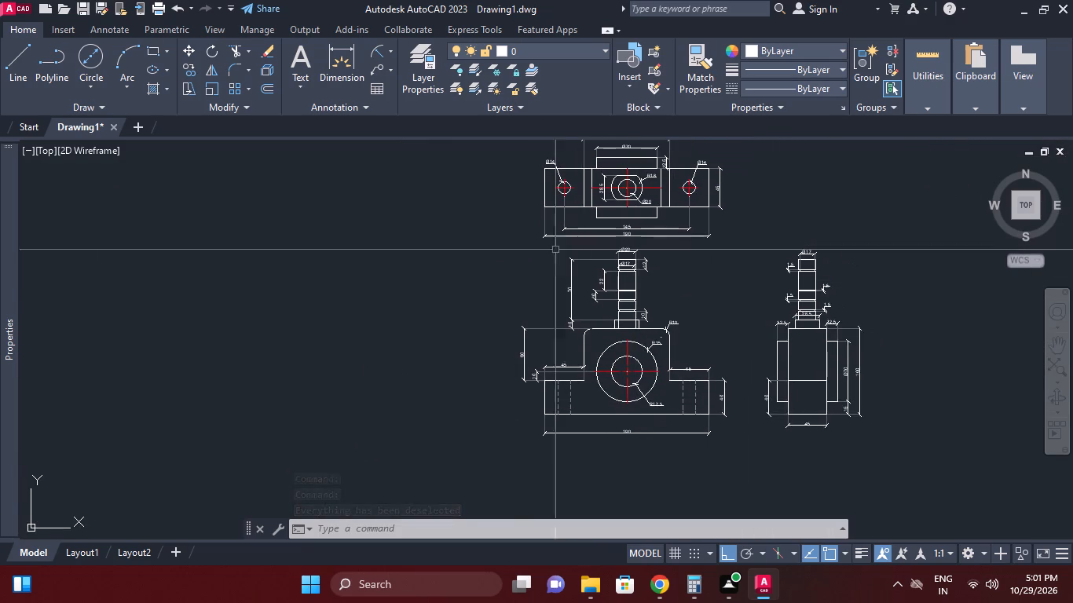
middle_drag(517, 256, 476, 324)
click(449, 184)
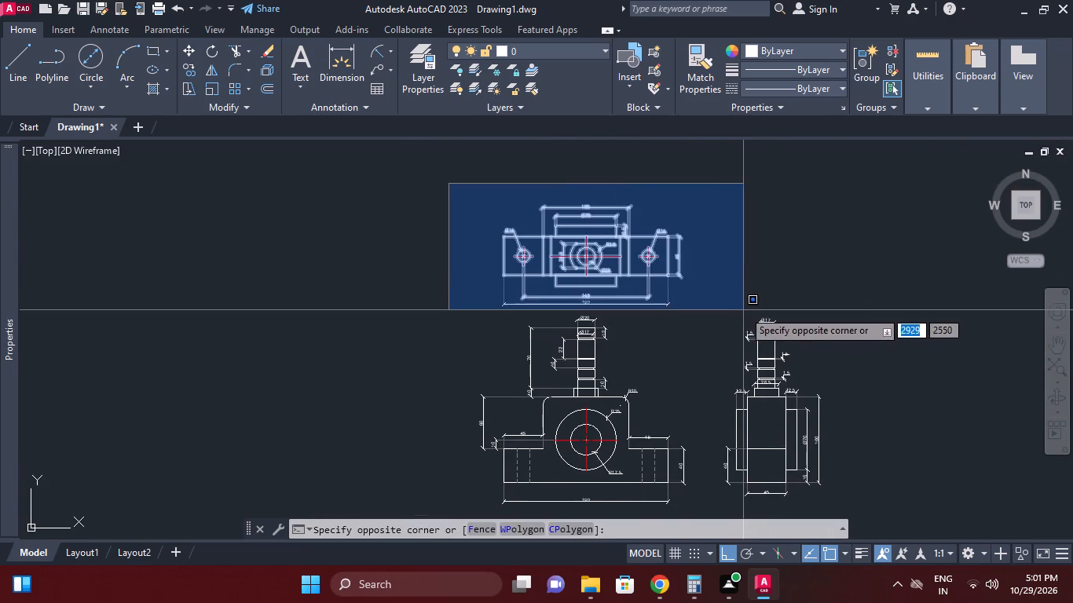
click(743, 310)
right_click(739, 287)
click(804, 304)
click(782, 283)
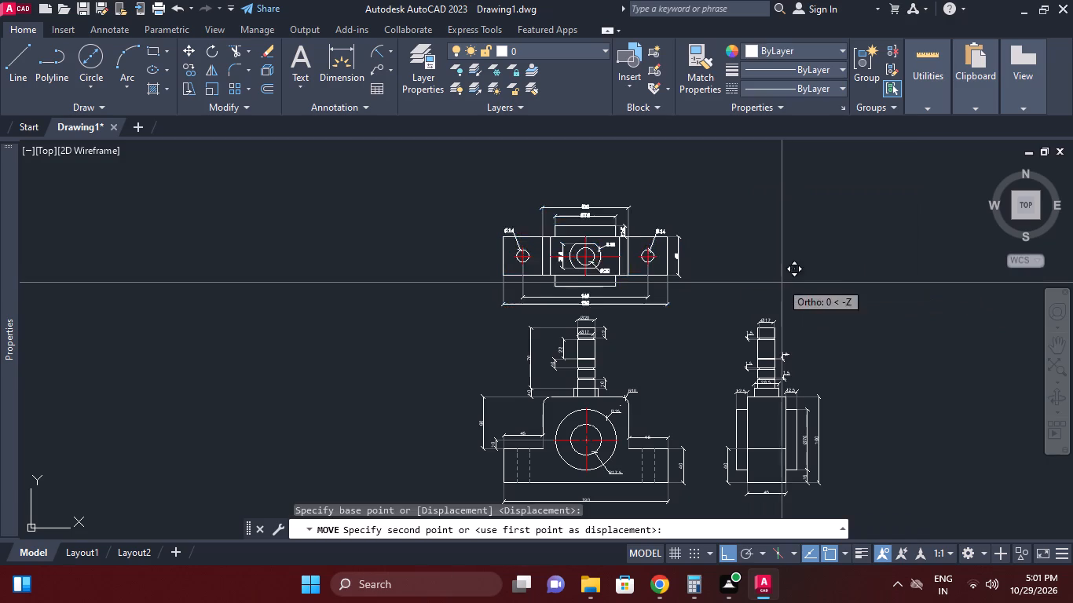
click(781, 245)
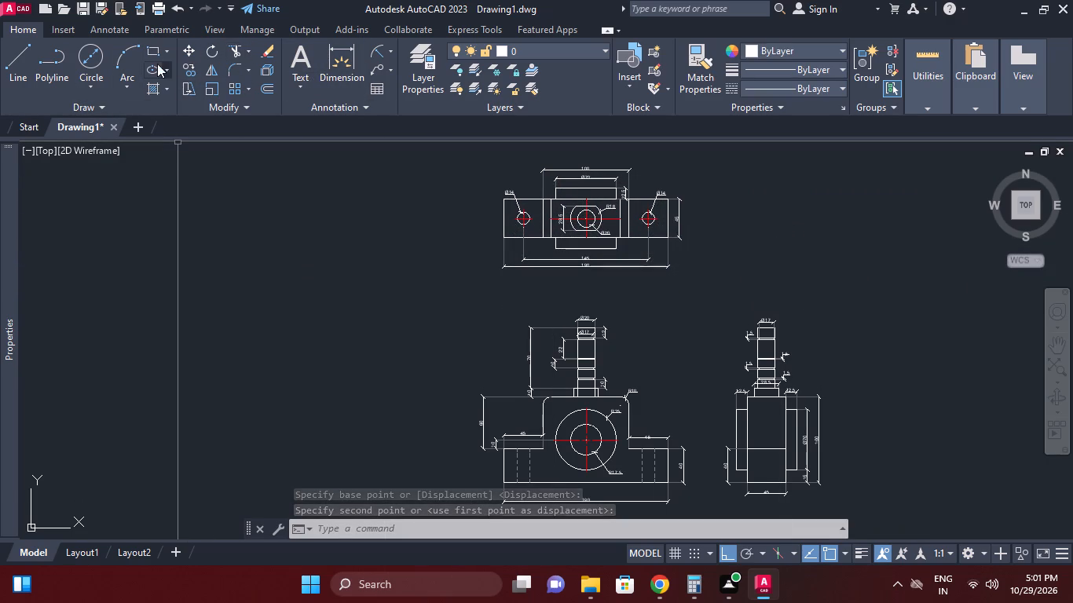
Add the multiline text label FRONT VIEW below the front view's 190 dimension.
click(306, 64)
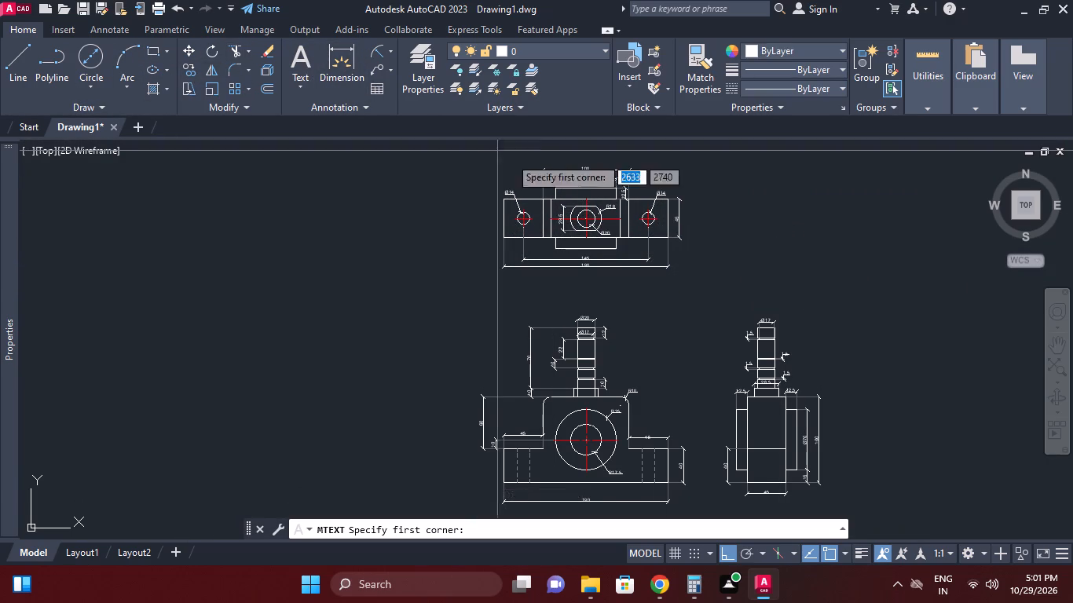
scroll(540, 179, down, 1)
middle_click(540, 179)
scroll(530, 400, up, 2)
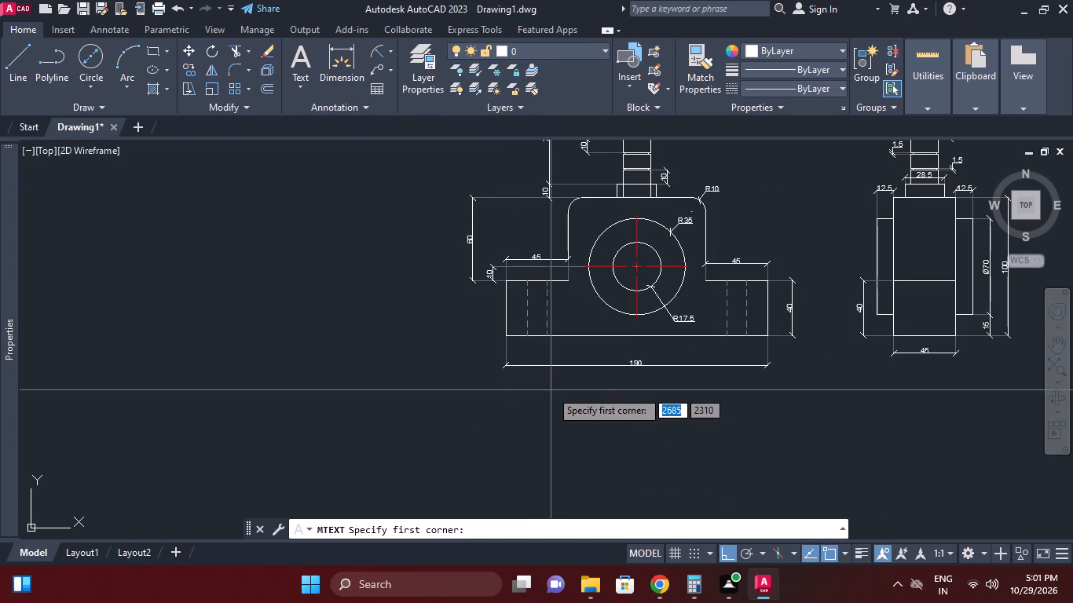
click(551, 390)
click(717, 420)
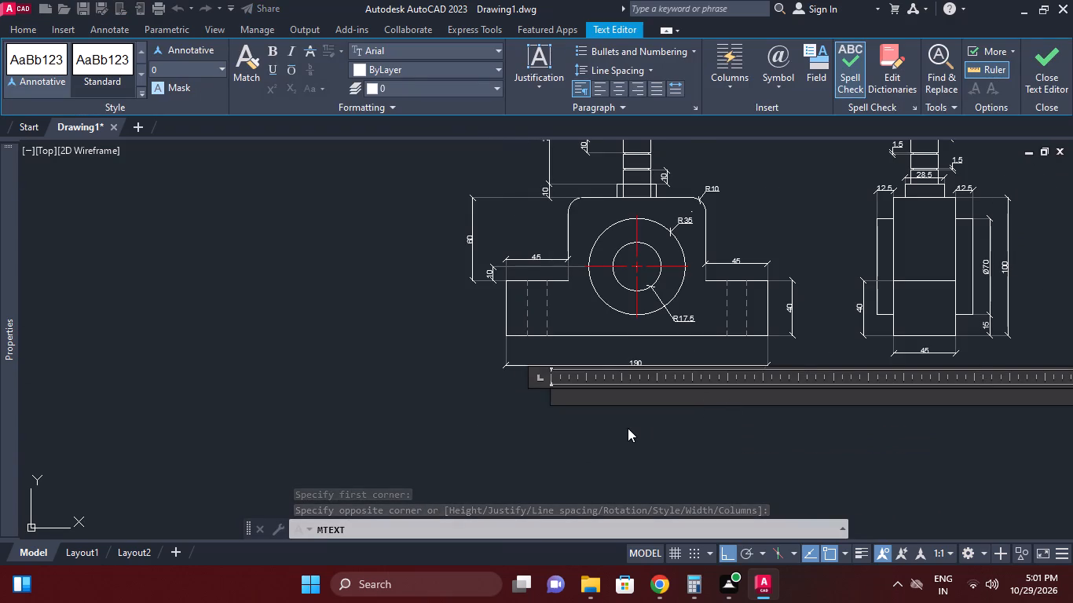
text(FR)
text(ONT VIEW)
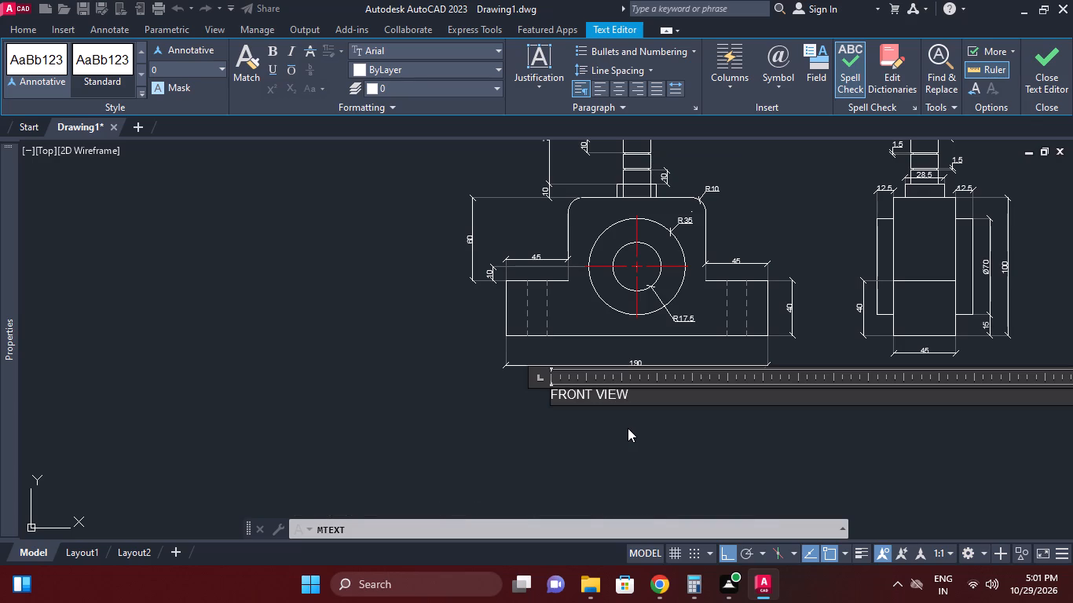
click(629, 430)
Set the text height of the FRONT VIEW label to 8.
scroll(584, 421, up, 1)
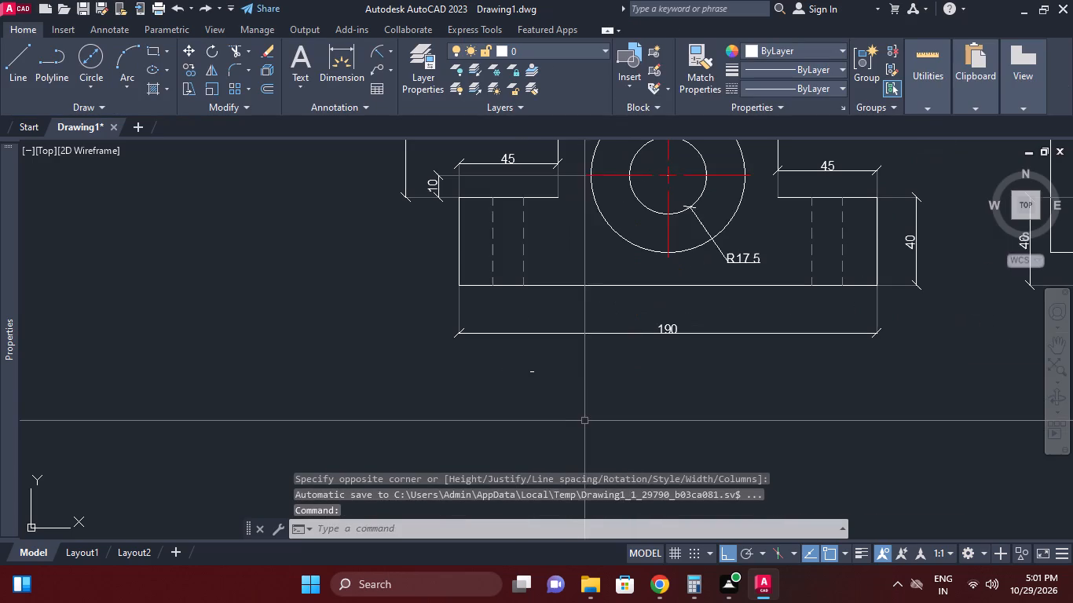
click(520, 370)
click(551, 389)
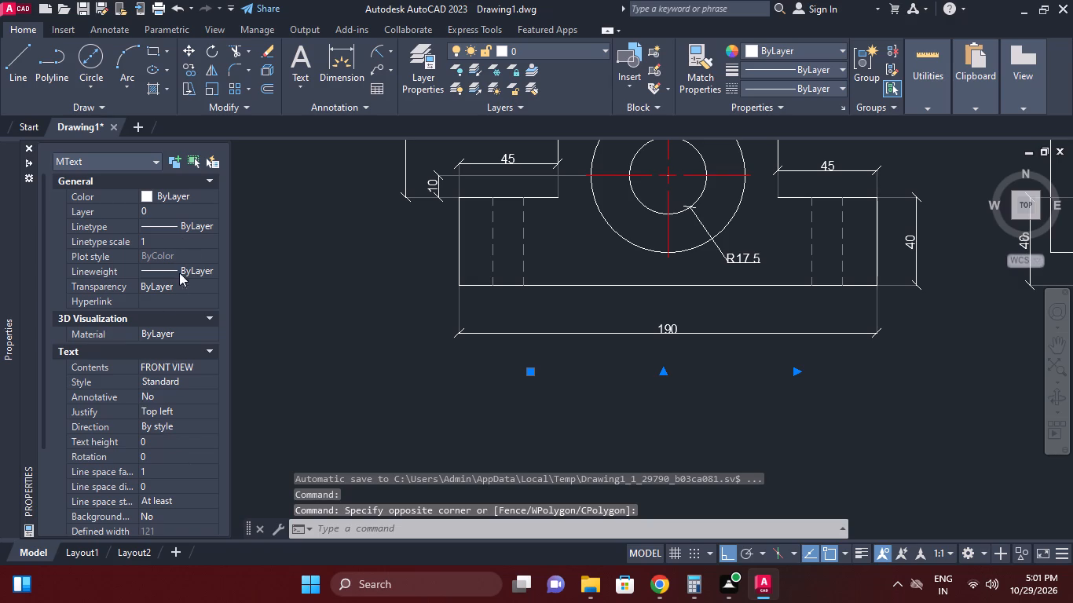
click(163, 443)
key(8)
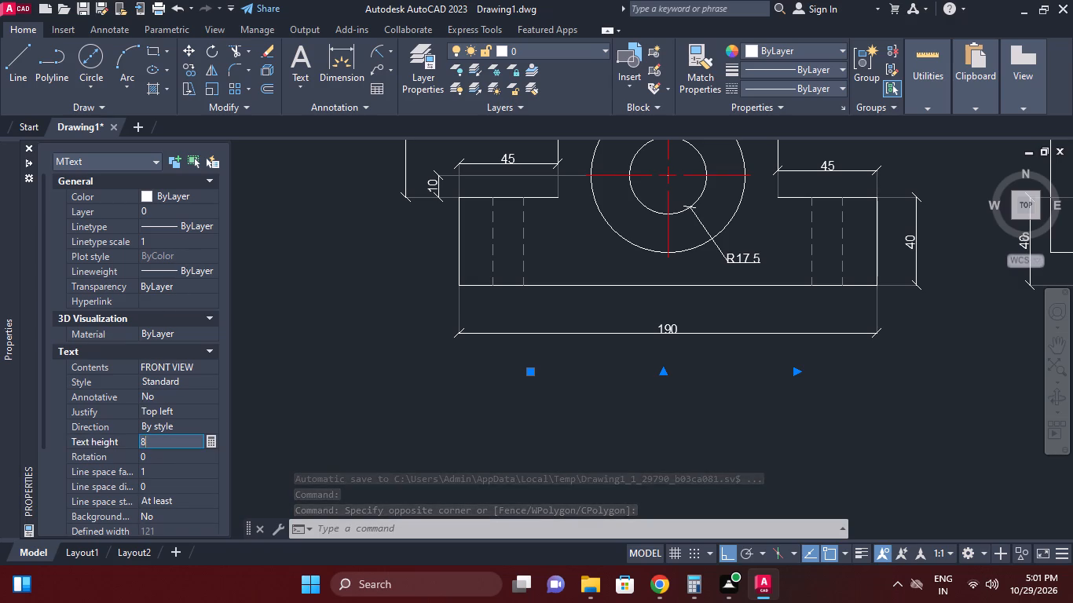
key(Return)
Open the FRONT VIEW label for editing and narrow its text frame to fit closely around the words.
click(712, 371)
double_click(677, 388)
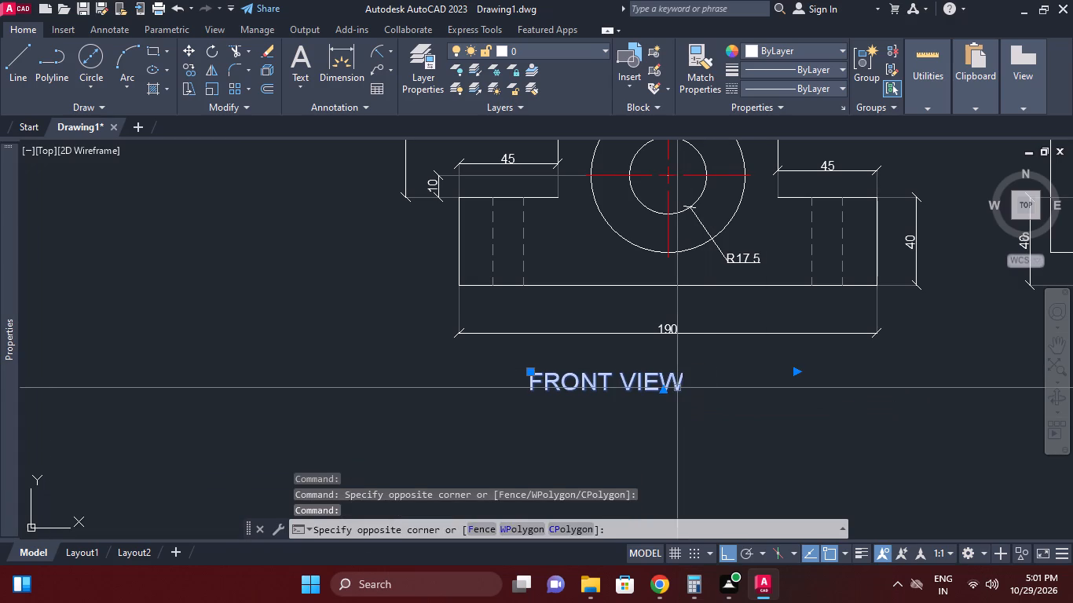
click(803, 355)
drag(797, 357, 740, 359)
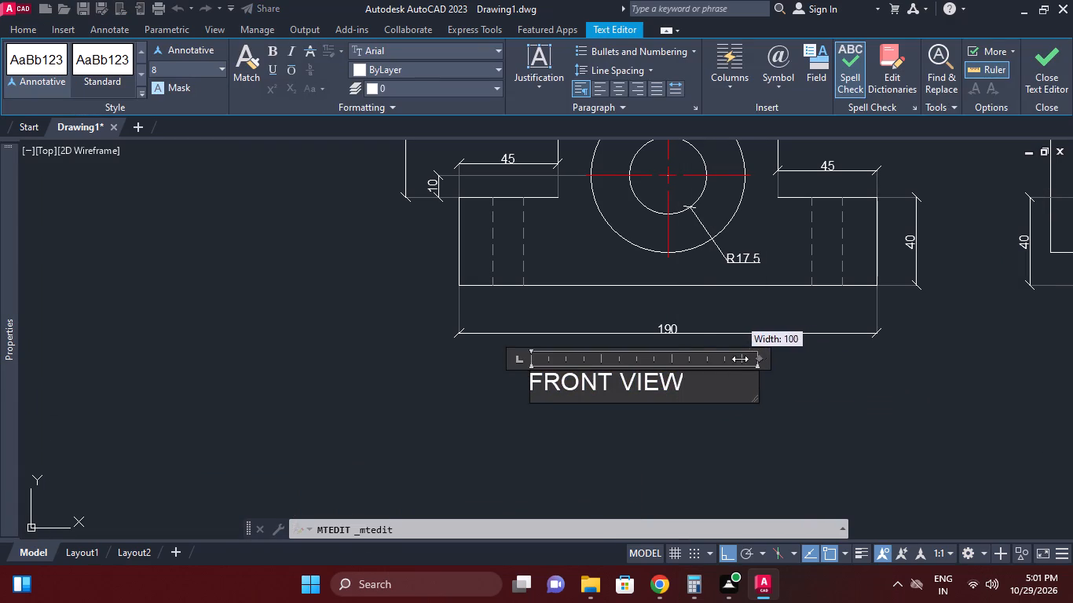
drag(740, 359, 690, 364)
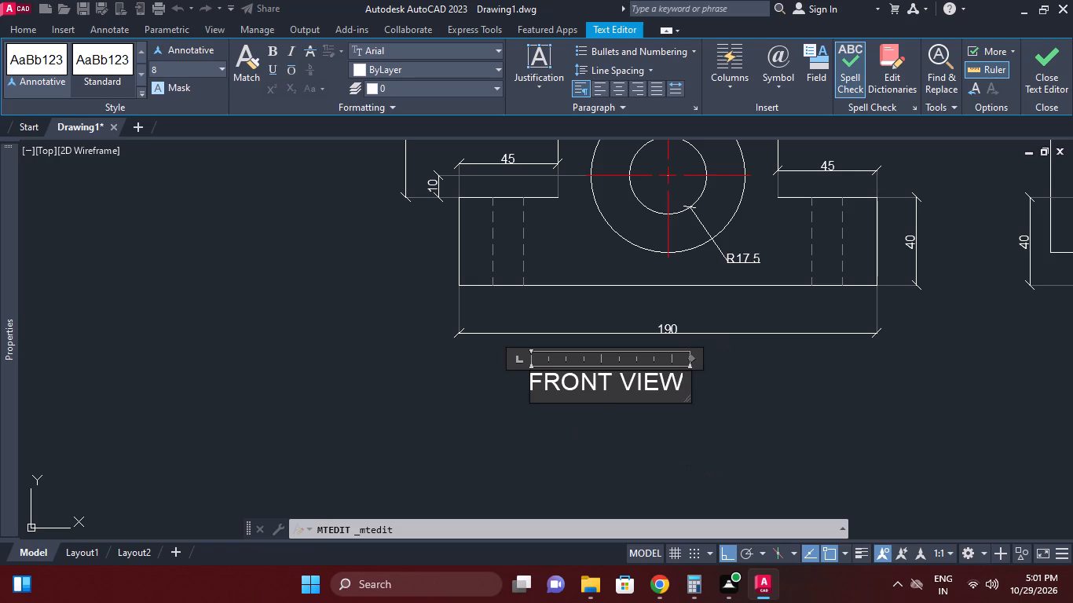
Underline the entire FRONT VIEW label text.
key(ctrl+a)
key(ctrl+u)
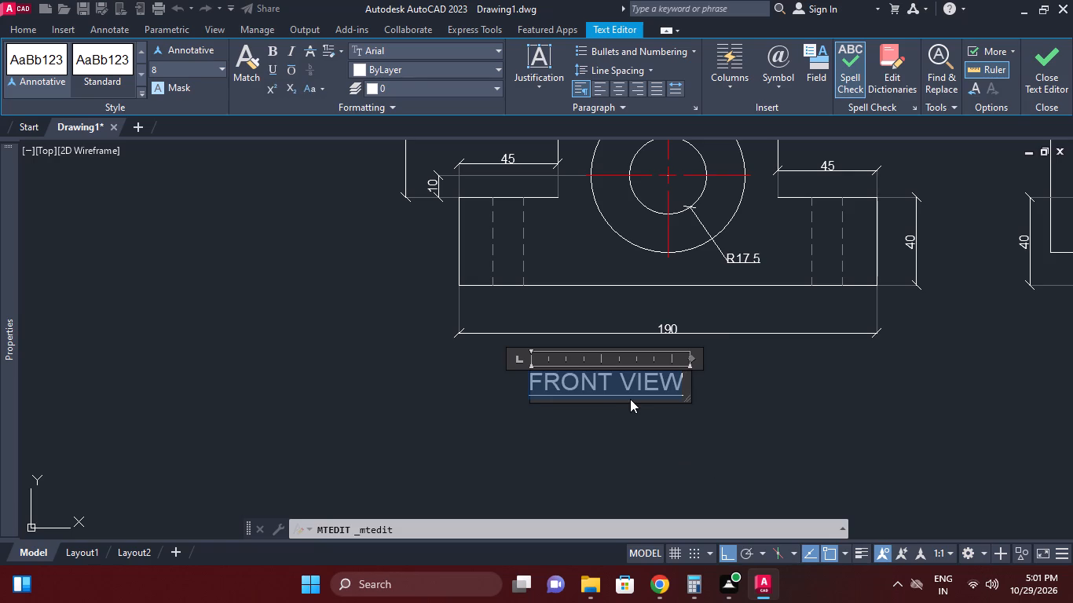
Finish the label edit and move the FRONT VIEW label so it sits centred beneath the front view's 190 dimension.
click(684, 426)
scroll(692, 397, down, 2)
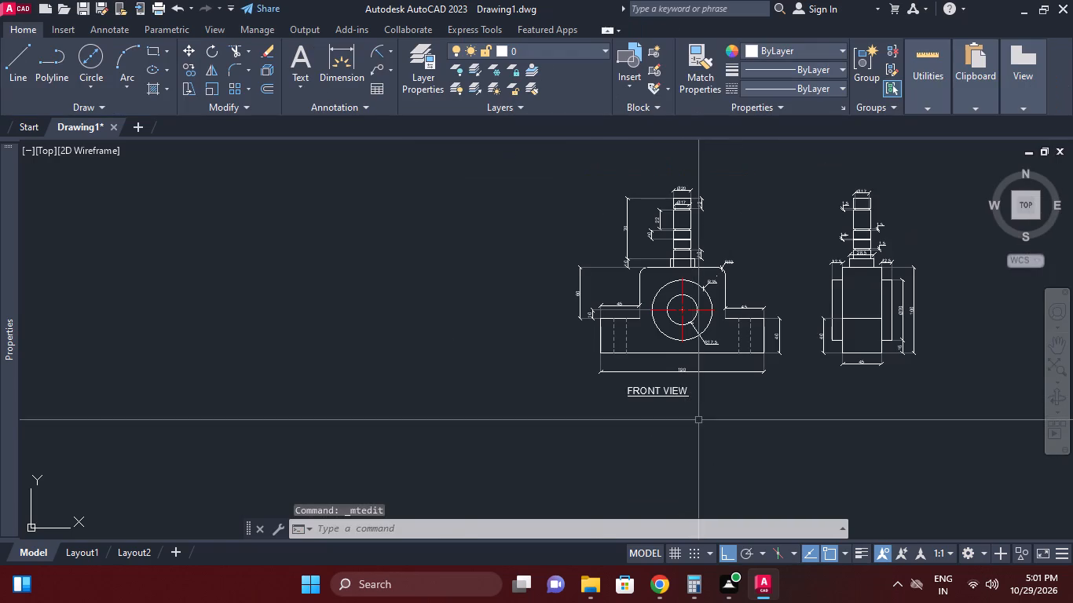
click(698, 420)
click(662, 392)
right_click(727, 301)
click(789, 271)
click(767, 421)
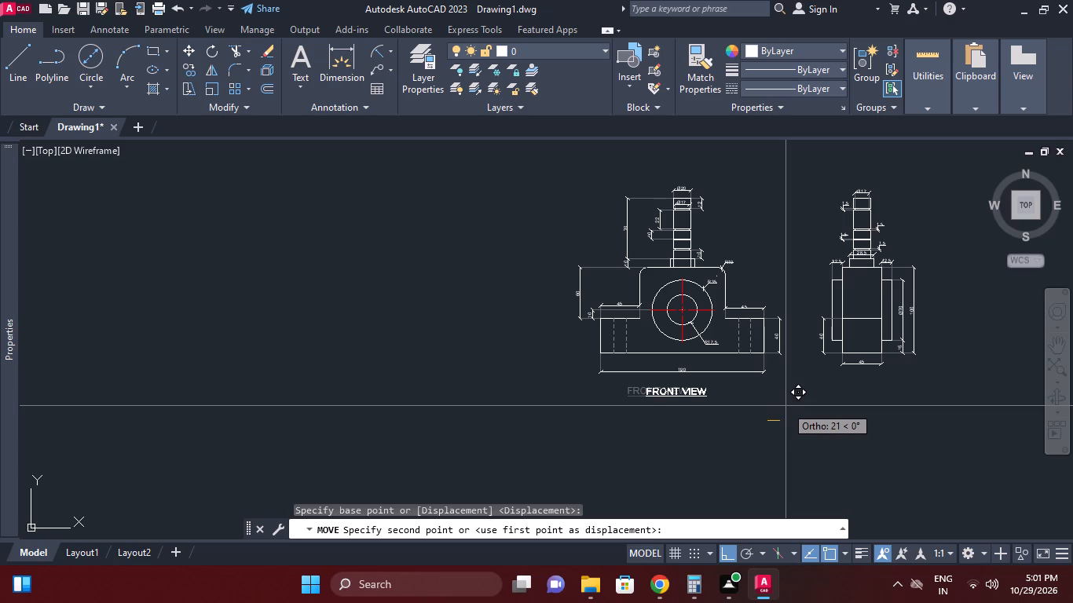
key(F8)
click(790, 414)
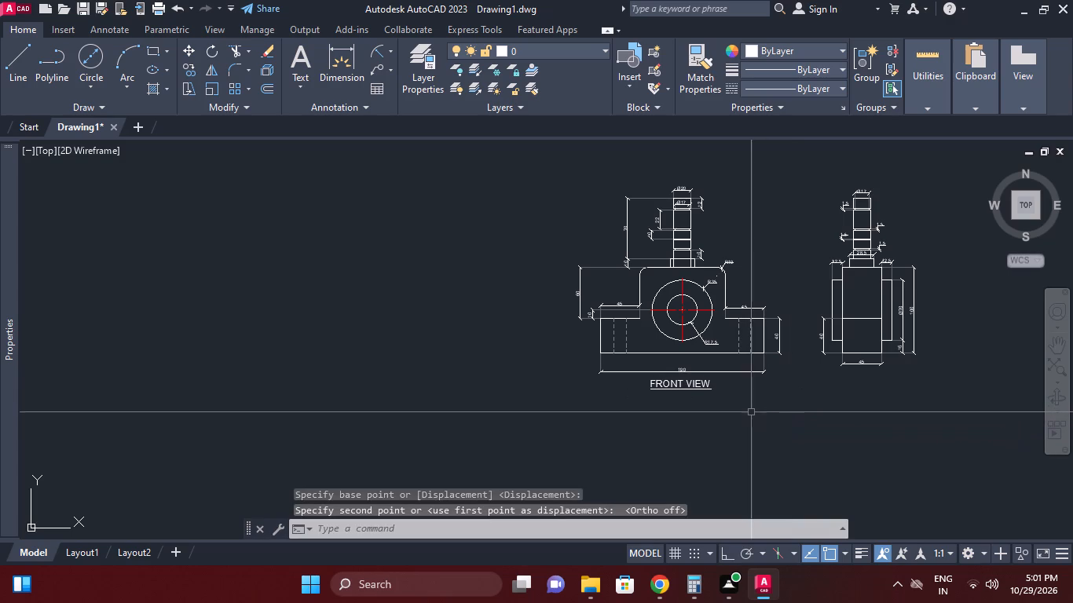
Copy the FRONT VIEW label to below the side view's 45 dimension.
middle_drag(750, 406, 666, 414)
click(610, 394)
right_click(610, 394)
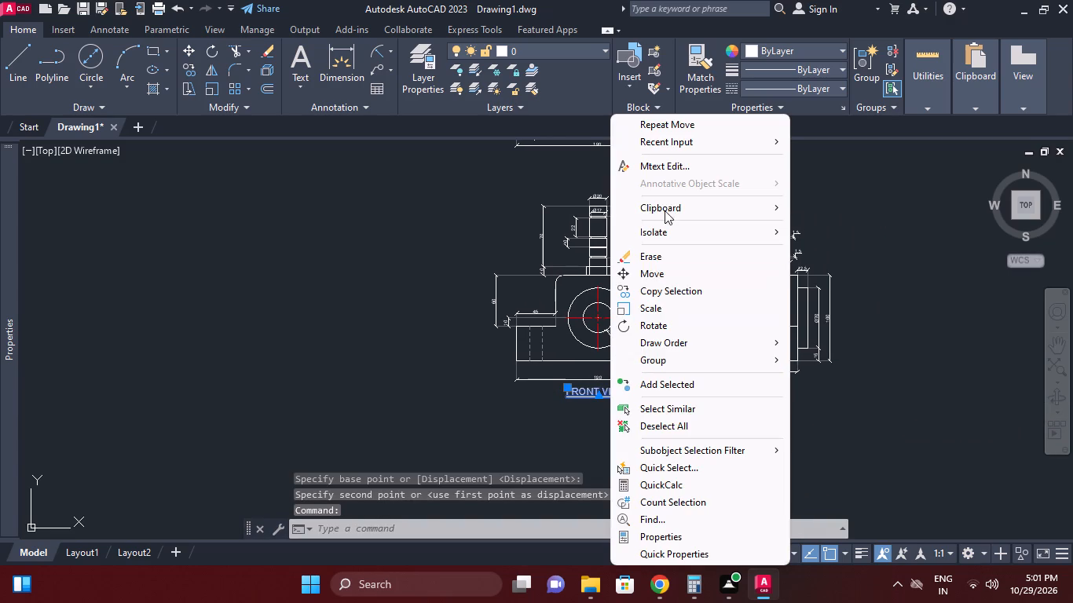
click(664, 288)
click(697, 402)
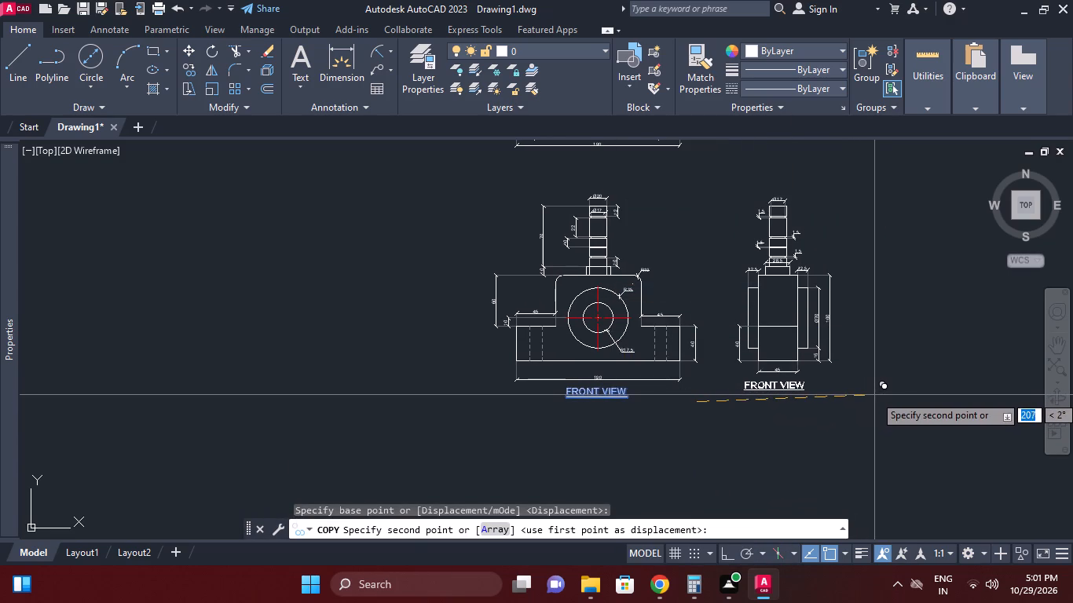
click(882, 395)
right_click(835, 385)
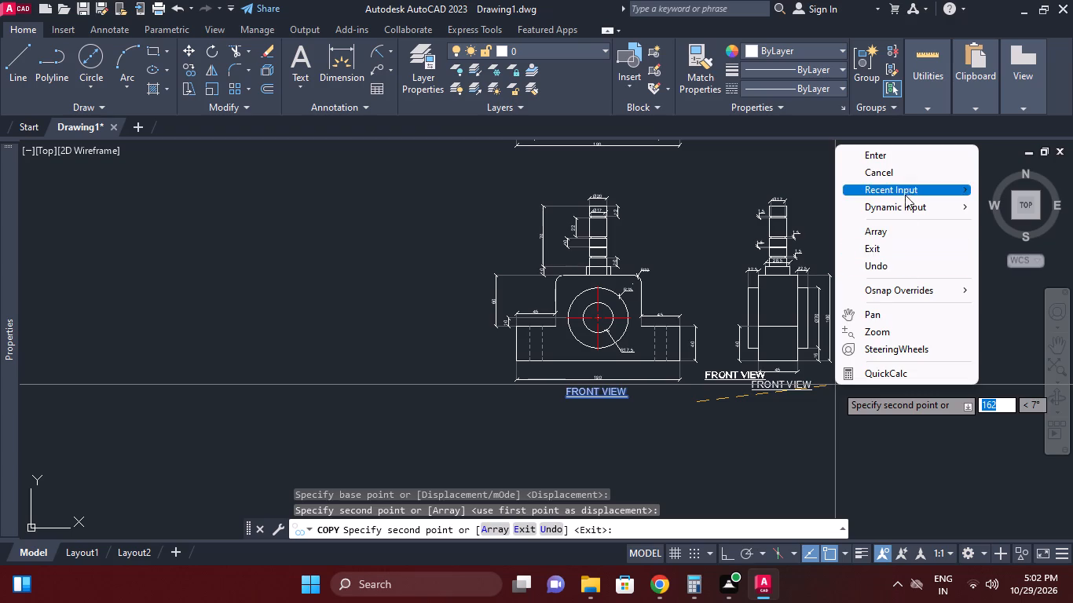
click(904, 176)
Change the copied label under the side view to read RIGHT VIEW.
double_click(784, 387)
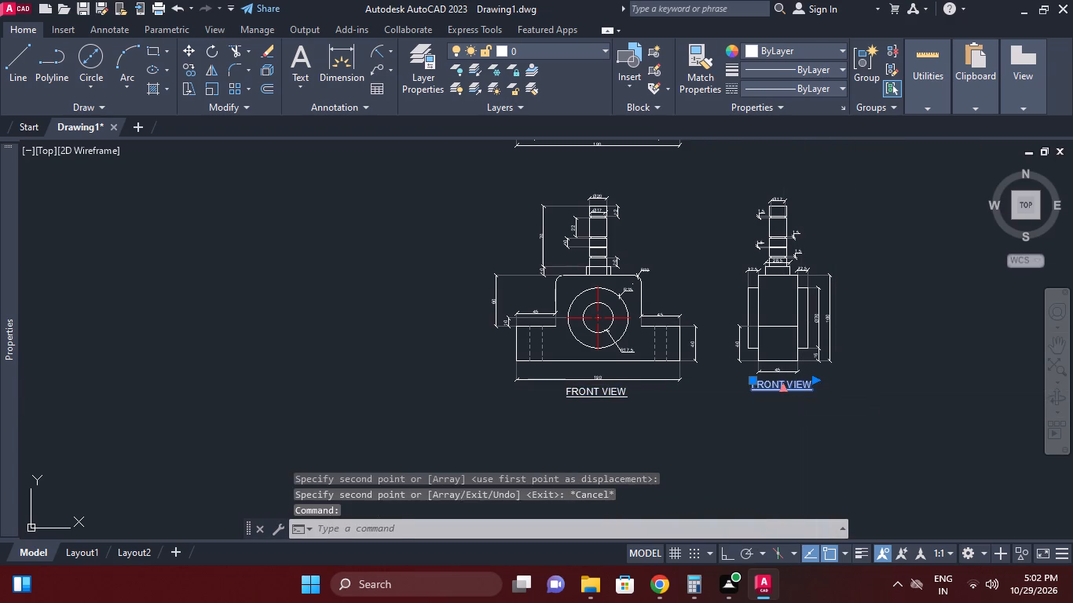
scroll(784, 387, up, 1)
drag(785, 384, 696, 398)
text(RIGHT)
click(812, 436)
Copy the FRONT VIEW label to below the top view's 190 dimension.
middle_drag(815, 368, 797, 430)
scroll(732, 283, down, 1)
middle_drag(732, 294, 742, 367)
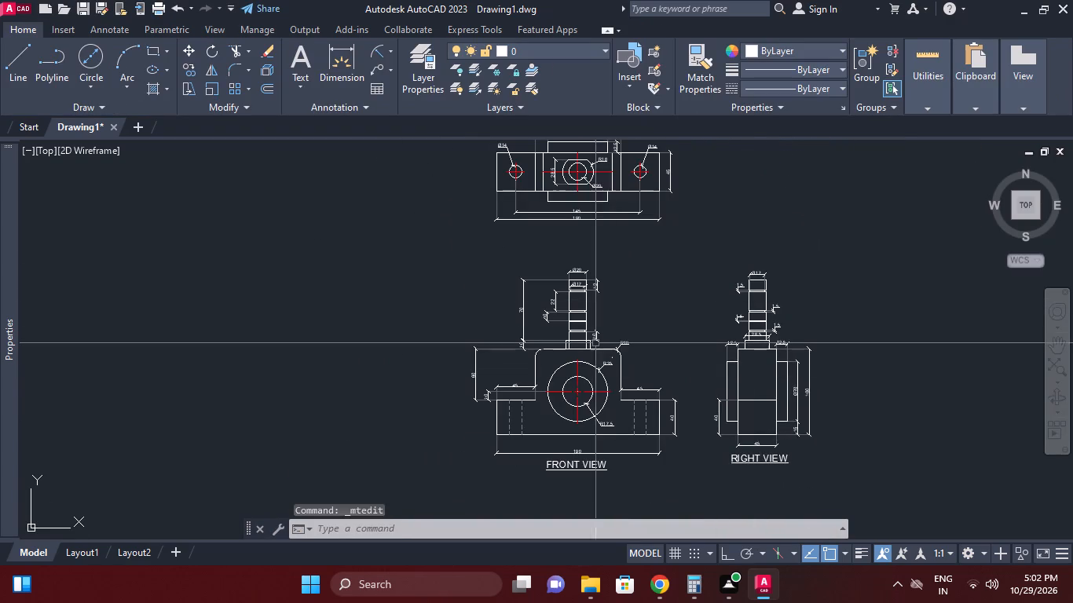
click(578, 468)
right_click(712, 359)
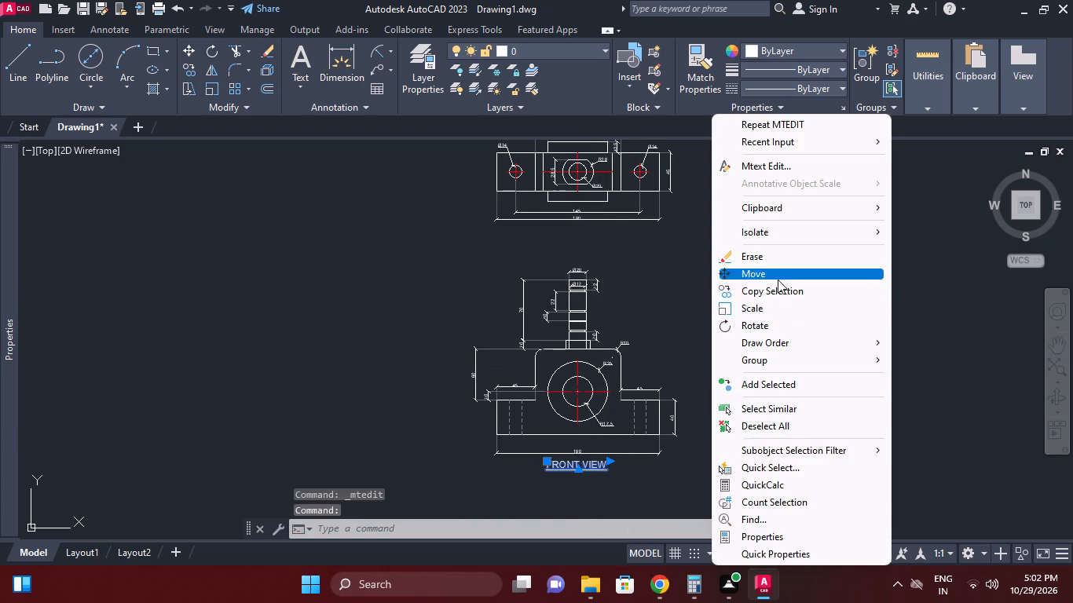
click(768, 291)
drag(750, 426, 750, 418)
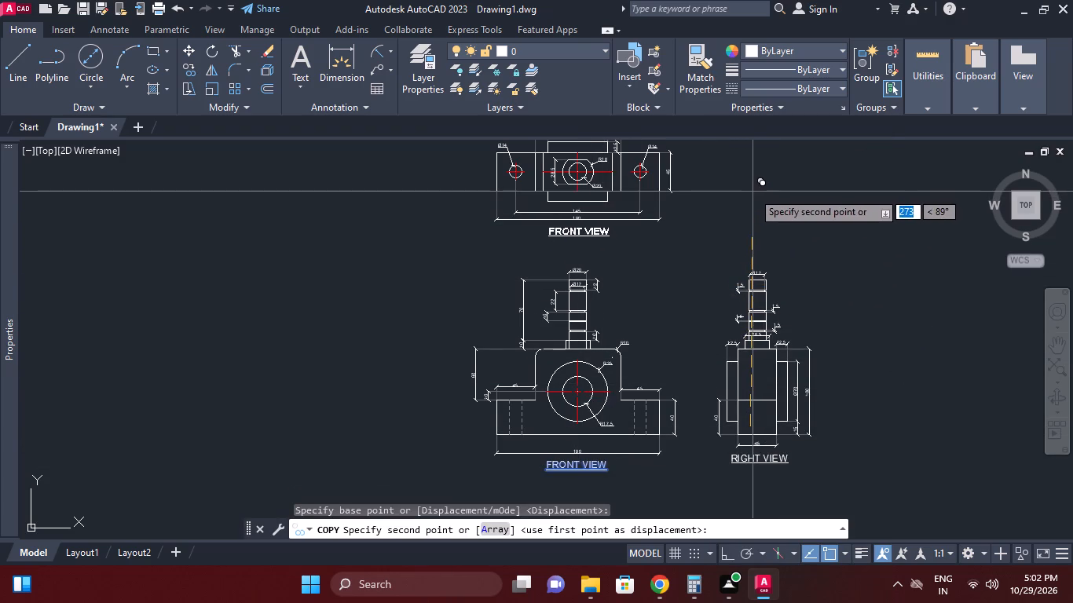
click(753, 192)
middle_drag(750, 192, 776, 308)
right_click(580, 349)
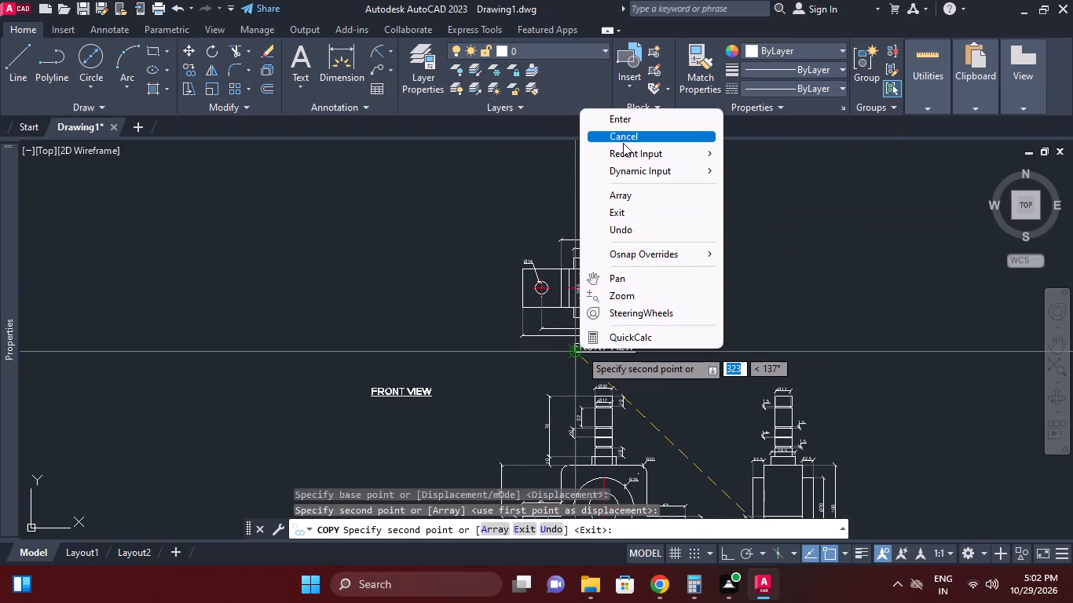
click(623, 143)
Change the copied label under the top view to read TOP VIEW.
scroll(599, 281, up, 1)
double_click(602, 384)
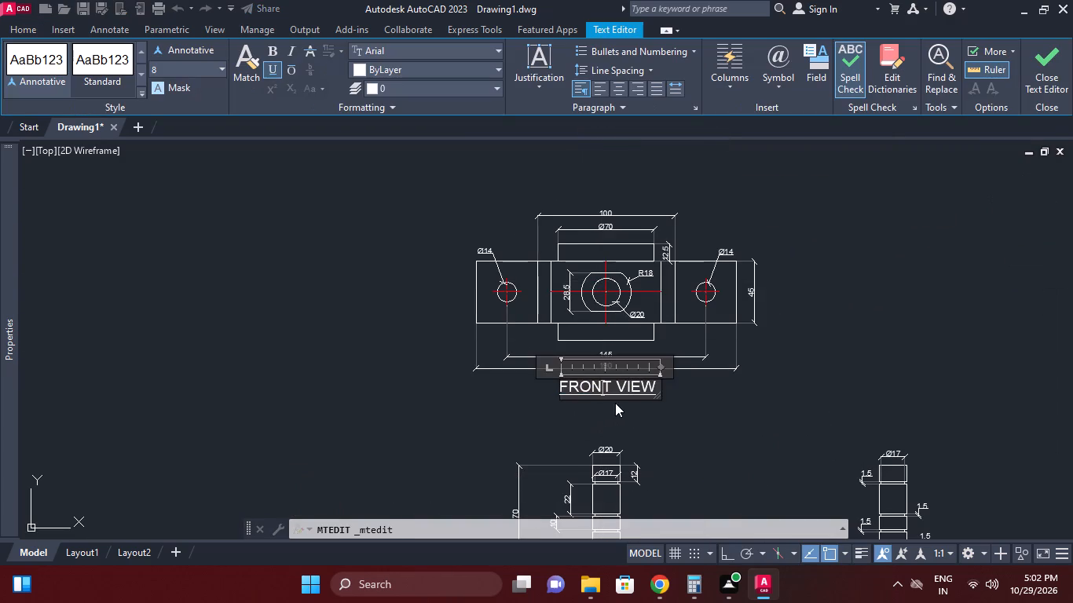
drag(612, 389, 474, 393)
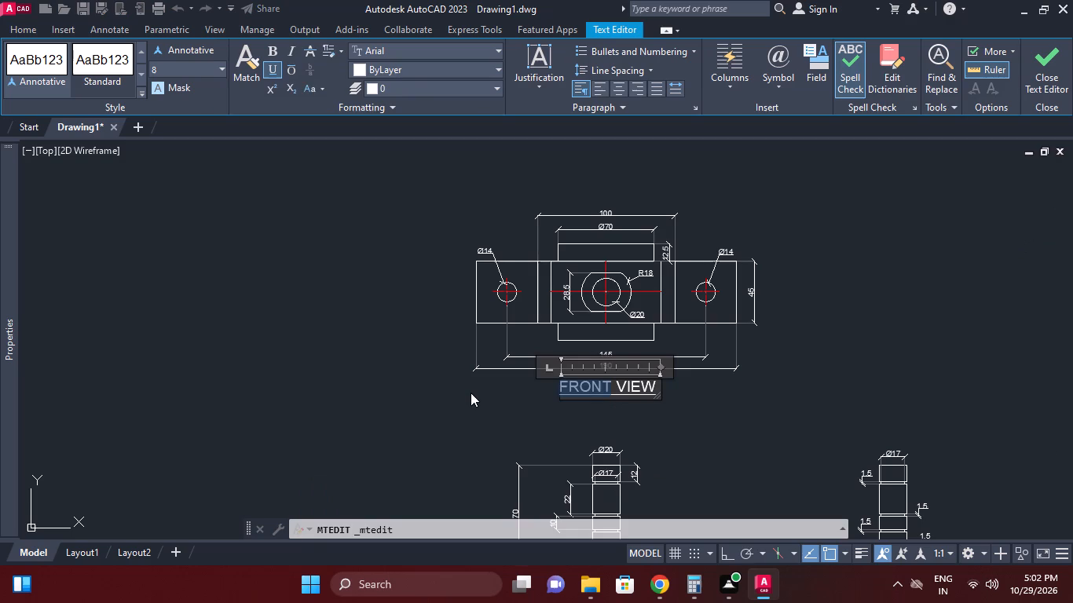
text(TT)
text(OP)
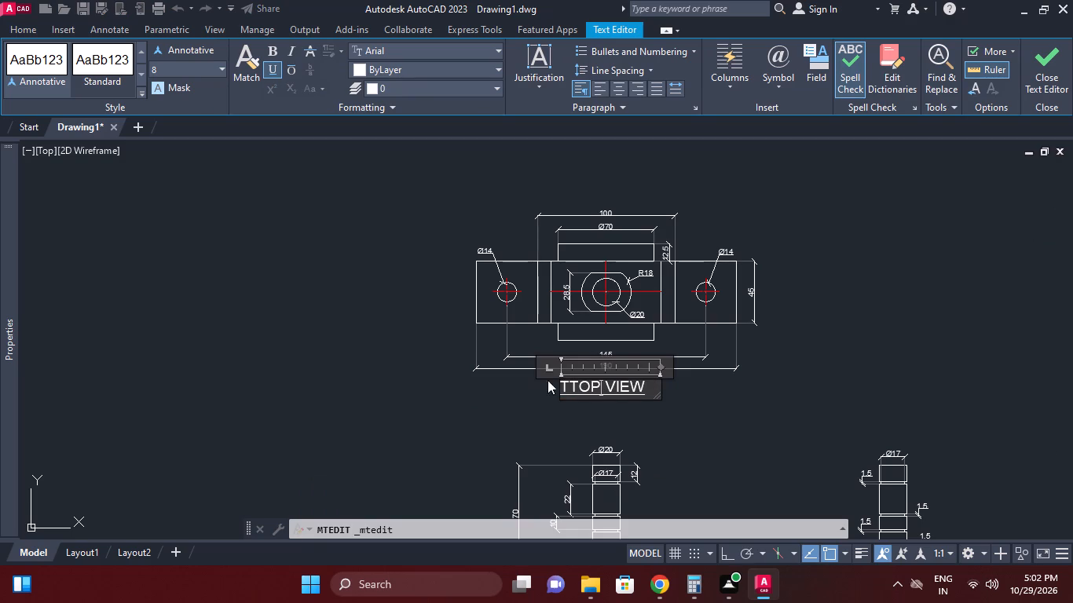
drag(568, 388, 535, 394)
key(BackSpace)
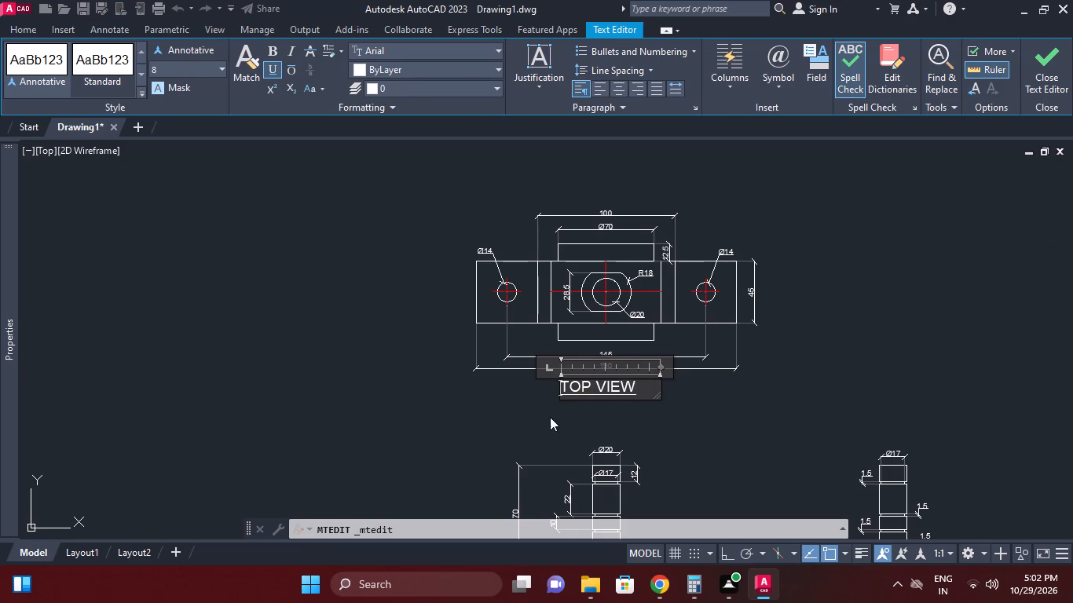
click(657, 429)
Move the TOP VIEW label slightly so it is centred beneath the top view.
click(591, 389)
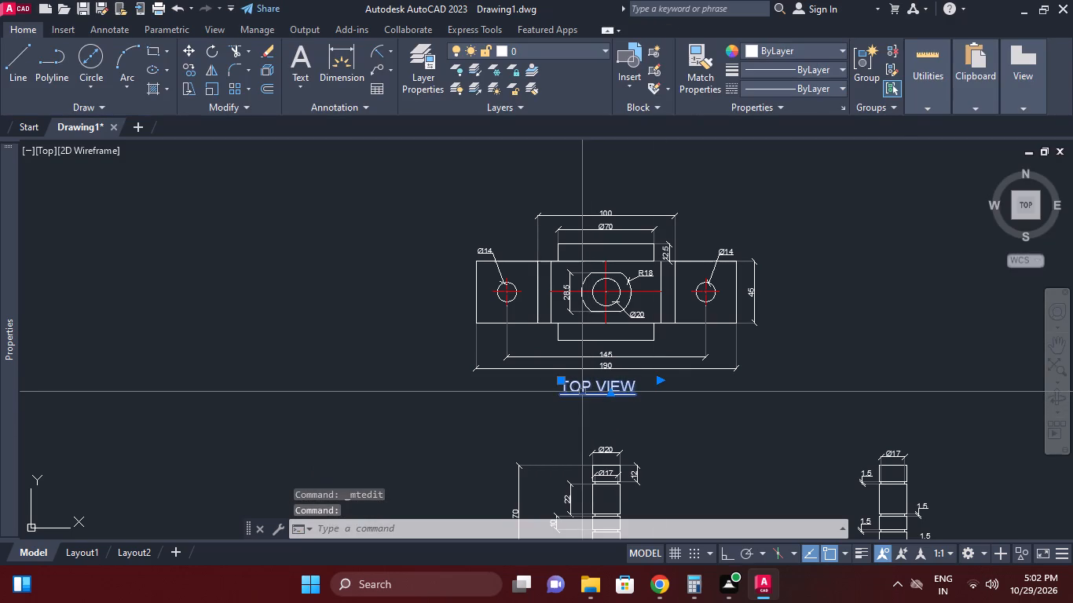
key(m)
key(space)
click(679, 432)
click(687, 428)
Move the whole top view with its dimensions and label about 18 units down, closer to the front view.
middle_drag(667, 429, 657, 344)
scroll(662, 419, down, 1)
middle_drag(646, 415, 642, 366)
middle_drag(651, 396, 647, 380)
middle_drag(639, 341, 651, 357)
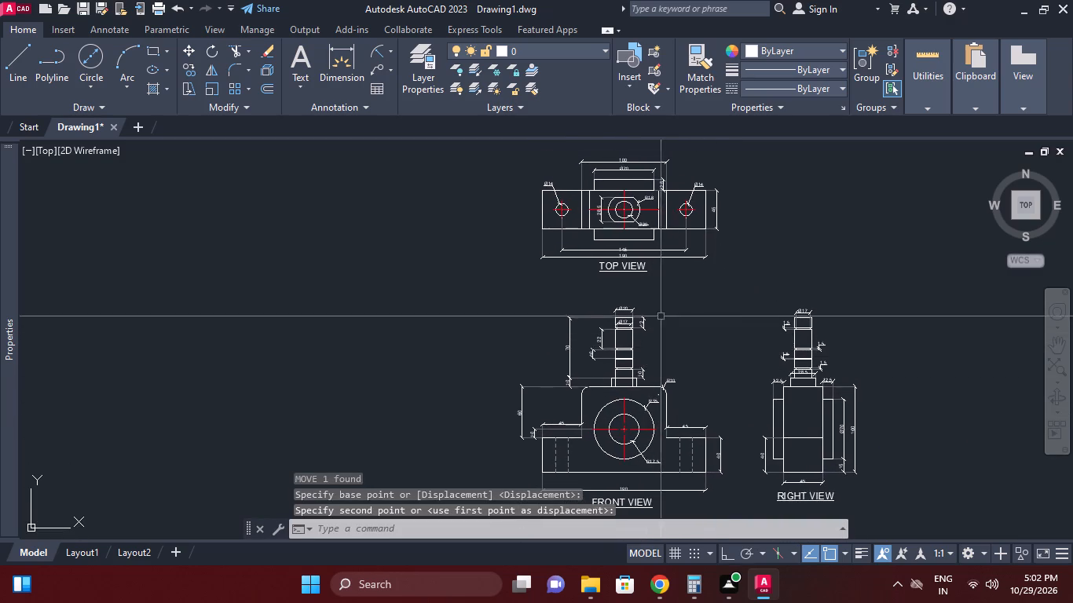
scroll(656, 316, down, 1)
click(550, 199)
click(756, 298)
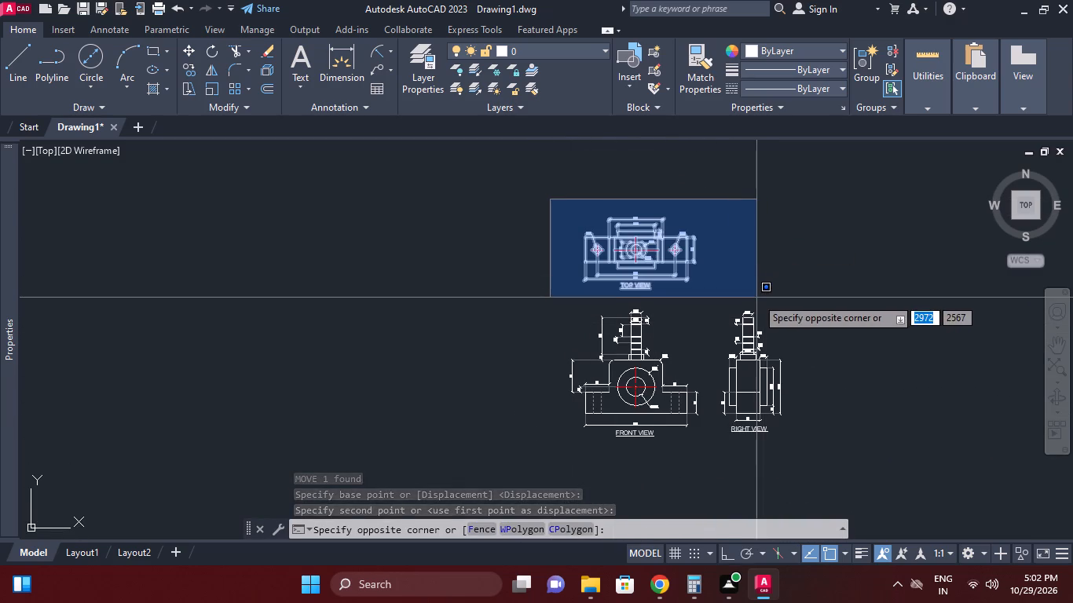
key(m)
key(space)
click(800, 278)
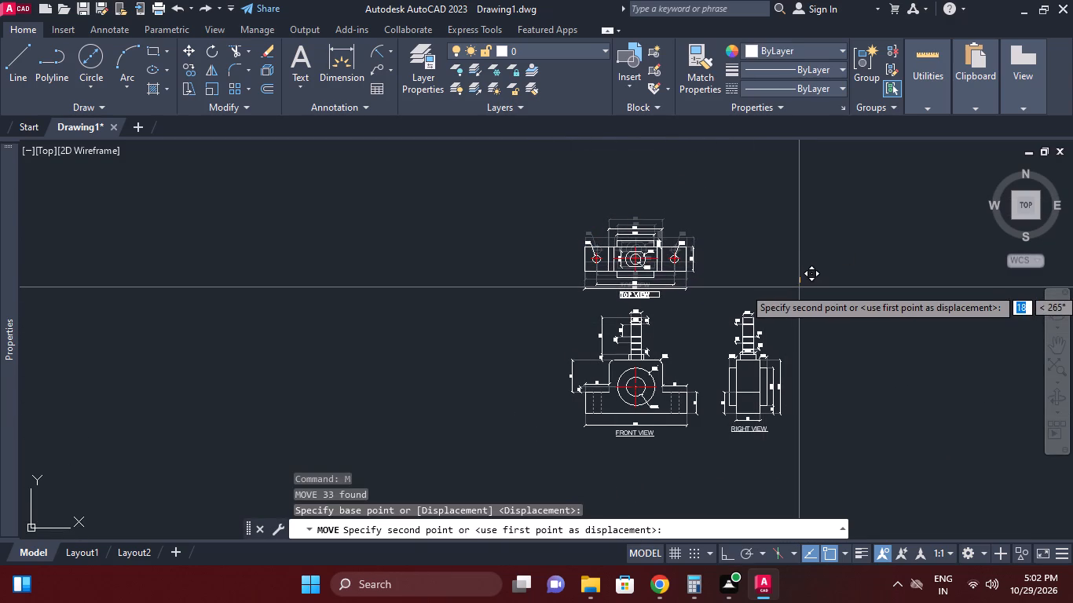
click(799, 287)
Save the drawing as PART_22 in the fuji_Work folder on the Desktop.
middle_click(683, 356)
scroll(683, 356, down, 1)
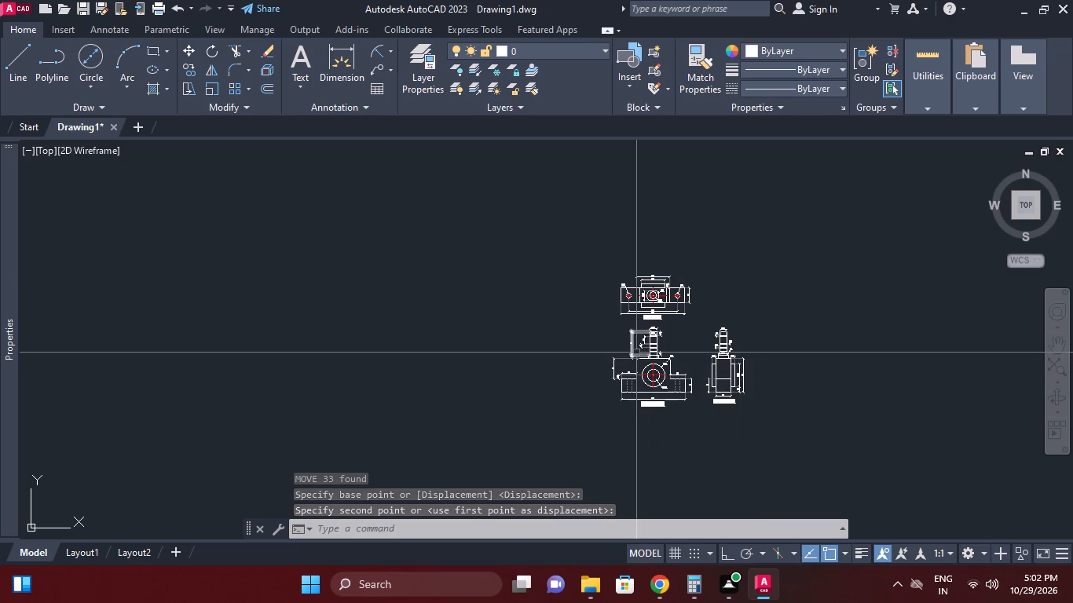
key(ctrl+s)
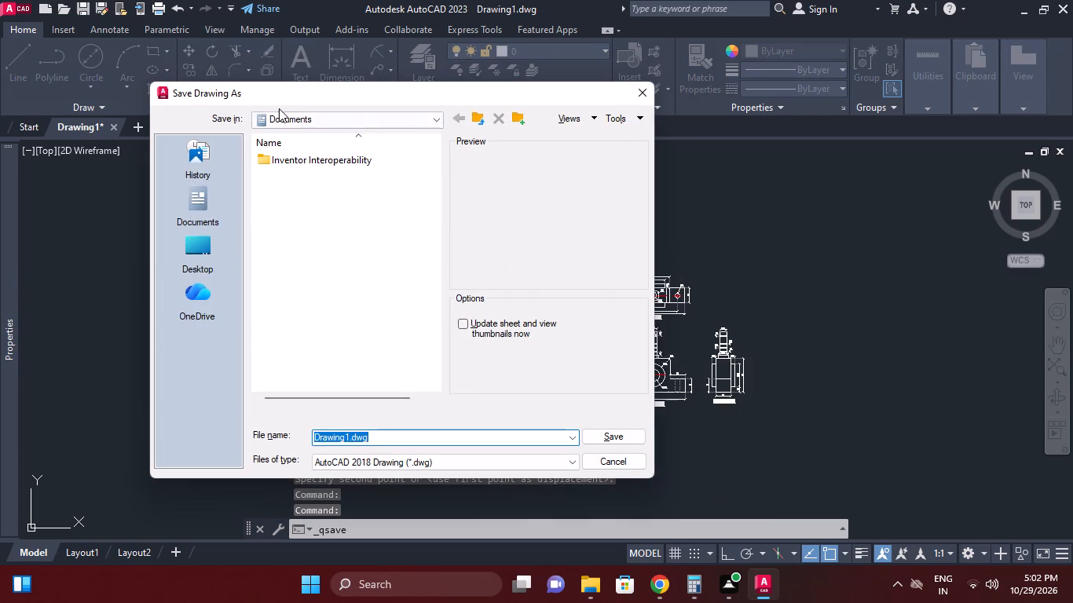
click(284, 115)
click(295, 131)
double_click(296, 229)
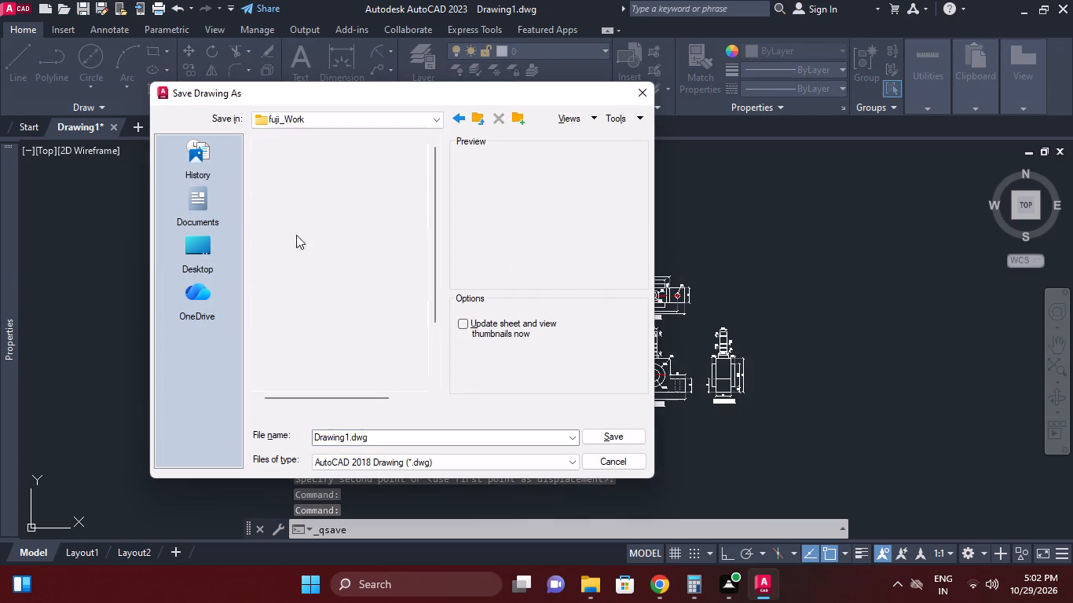
scroll(350, 298, down, 10)
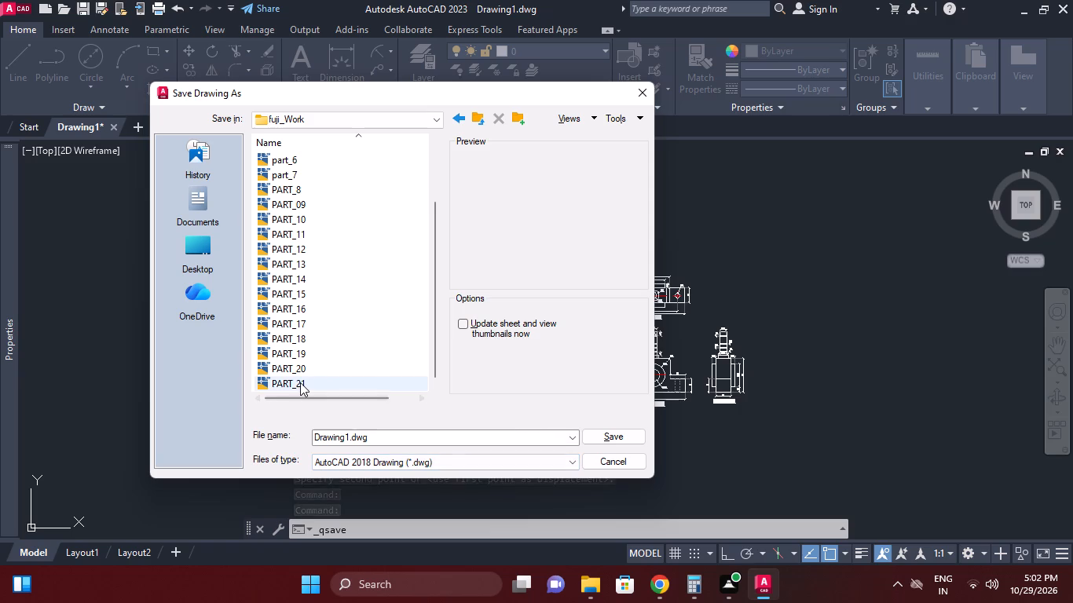
click(300, 382)
click(365, 434)
click(376, 439)
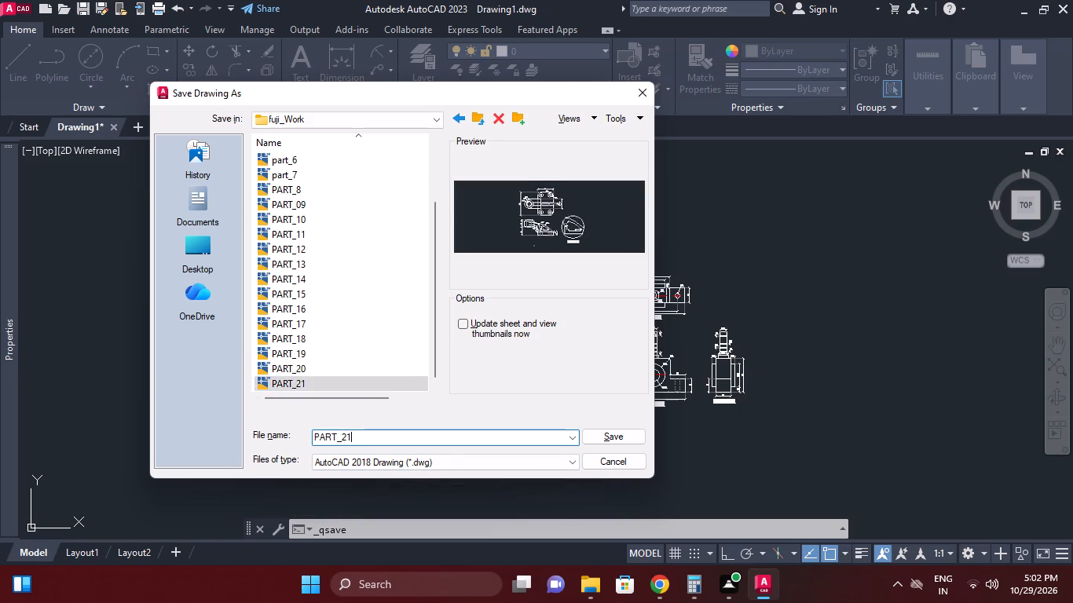
key(BackSpace)
key(2)
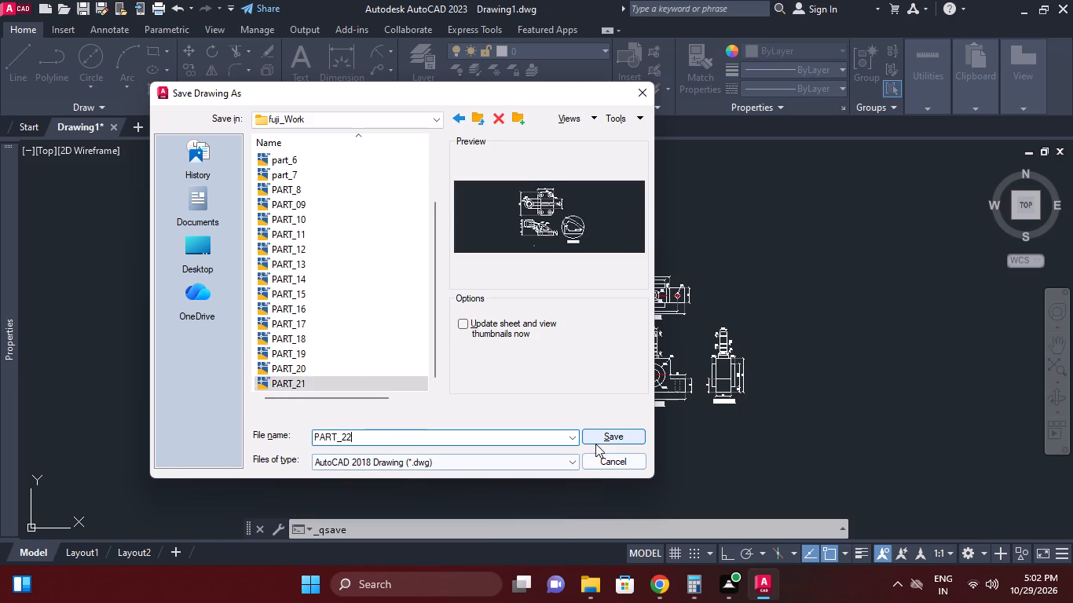
click(598, 440)
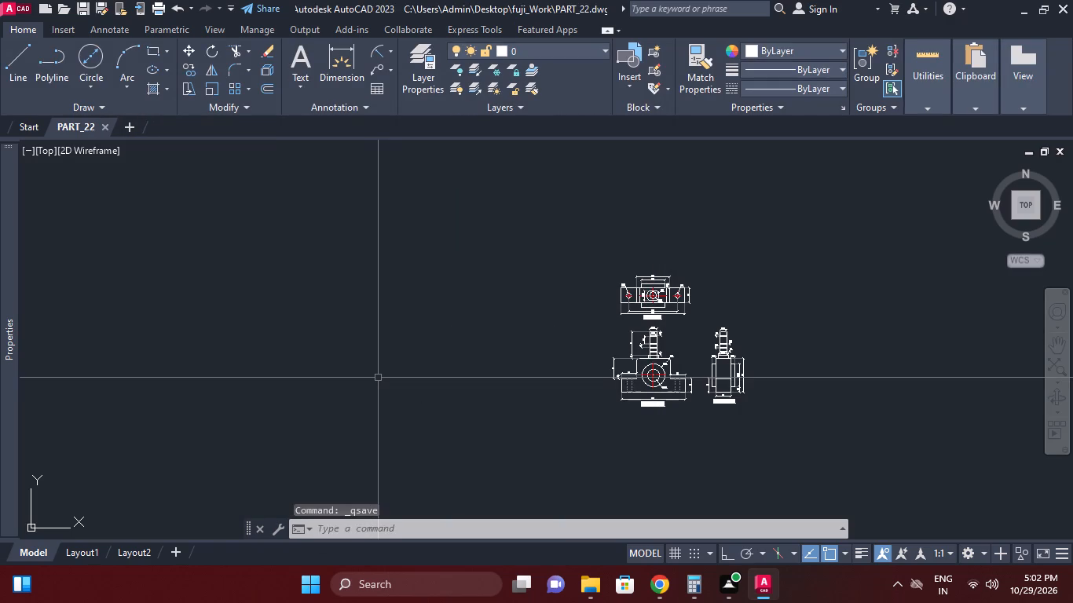
Set up a centred plot with the DWG To PDF.pc3 plotter and a window area enclosing all three views.
key(ctrl+p)
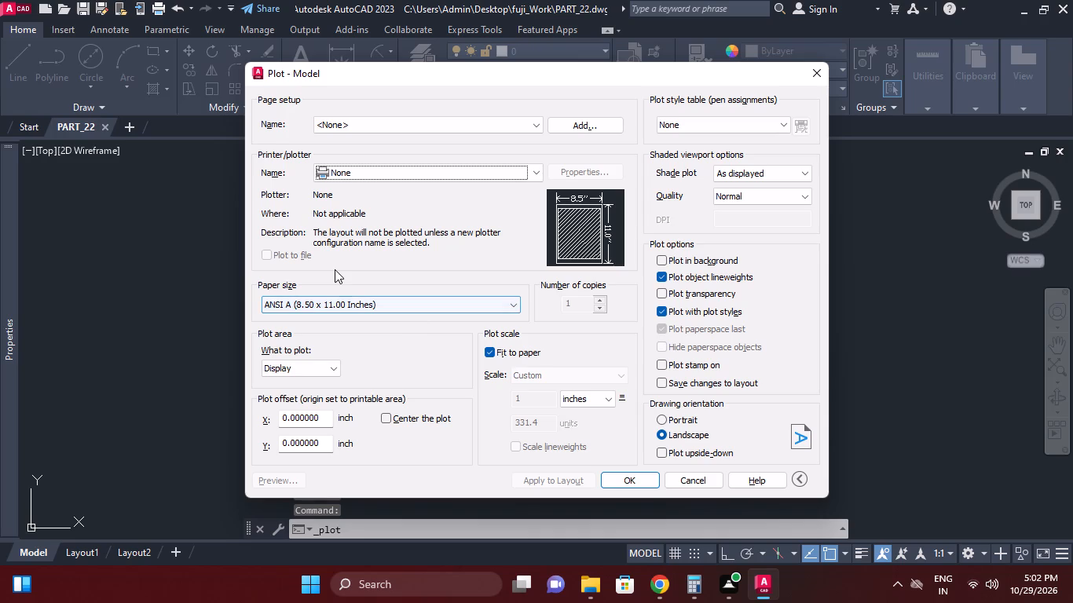
click(360, 167)
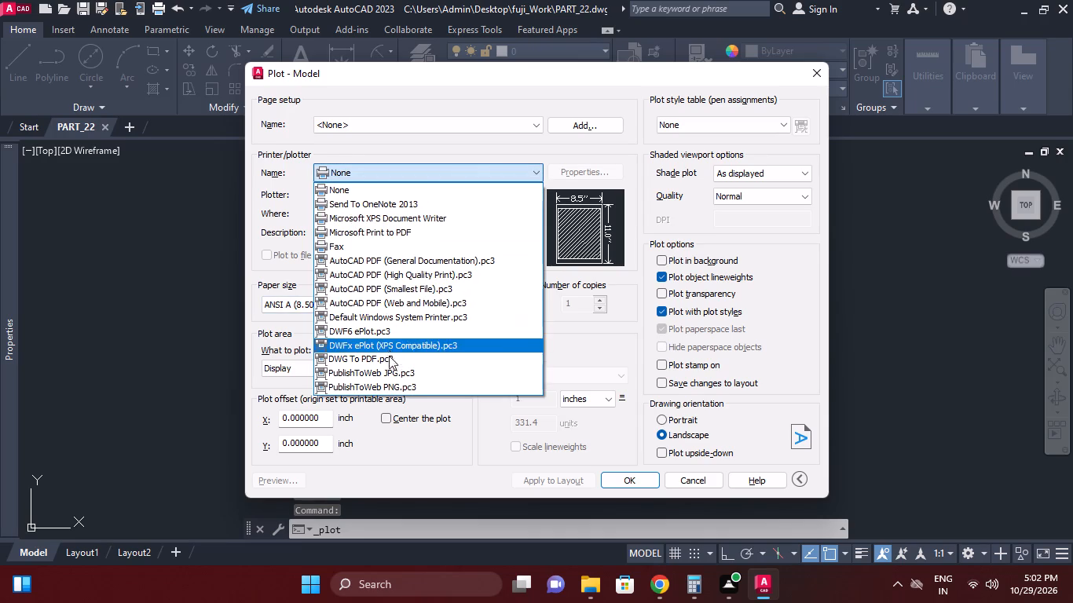
click(388, 361)
click(383, 418)
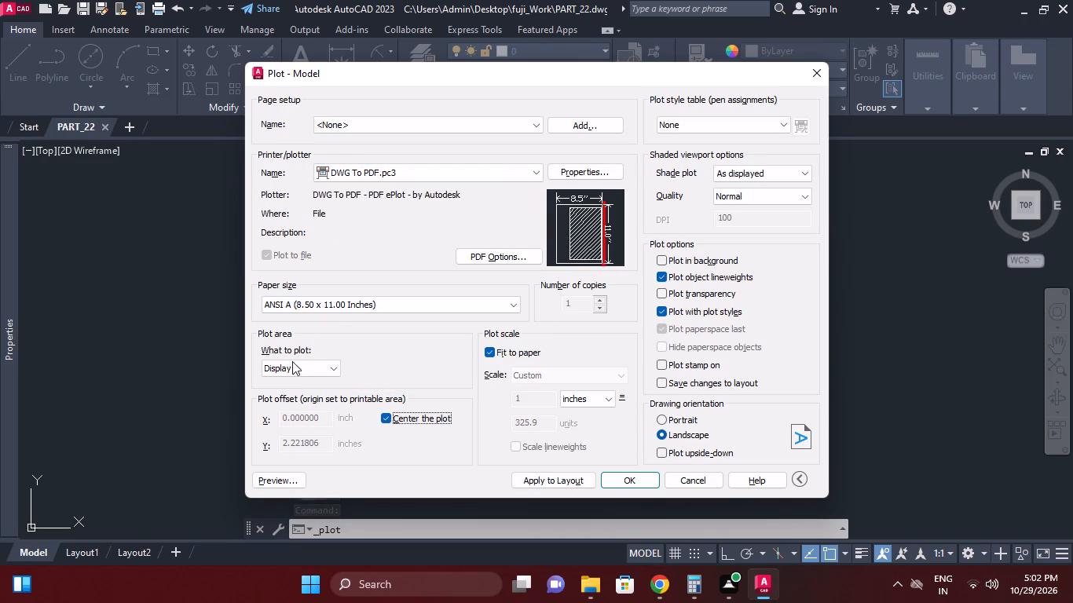
click(292, 366)
click(313, 412)
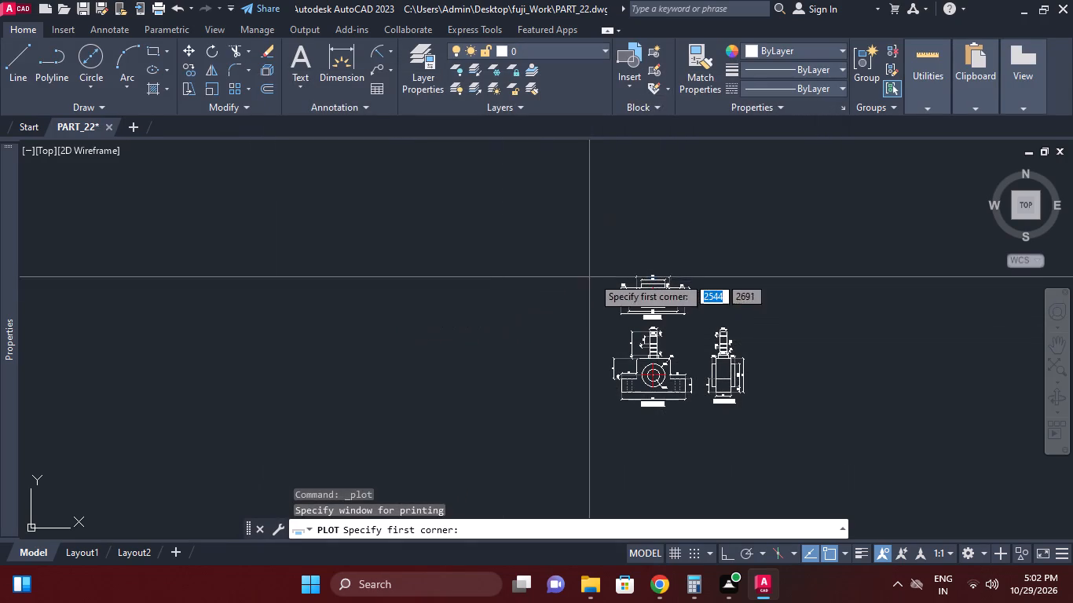
click(596, 266)
click(762, 419)
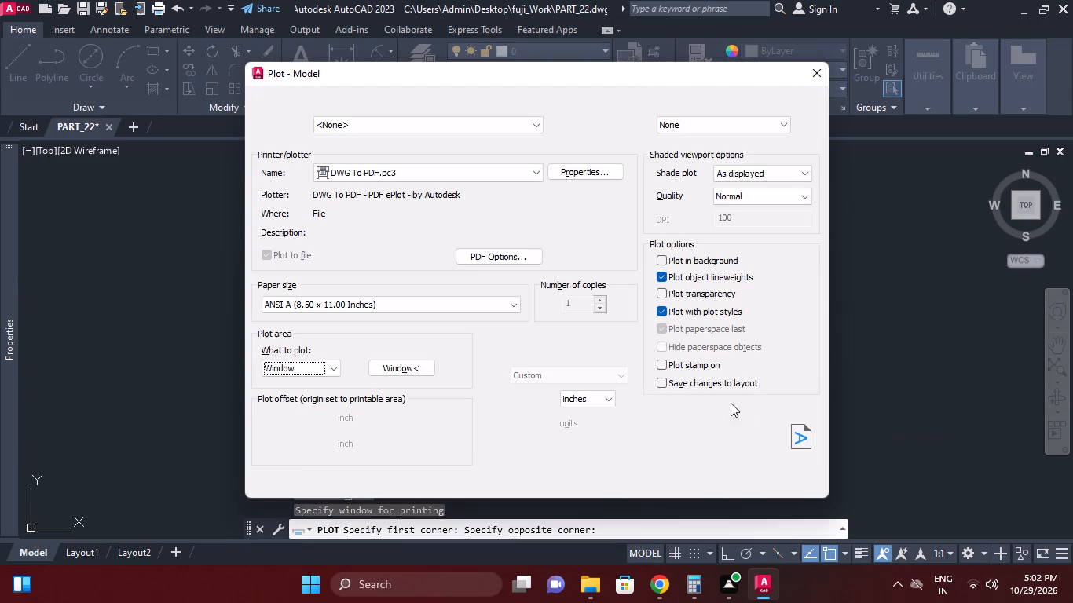
Plot the drawing to PART_22-Model.pdf in the fuji_Work folder on the Desktop.
click(629, 485)
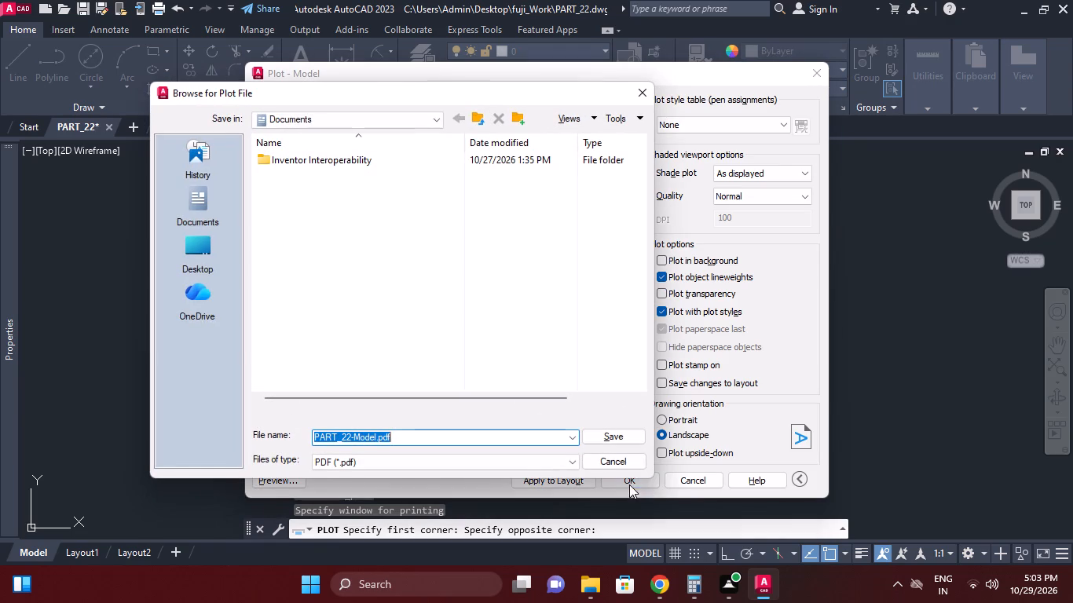
click(321, 124)
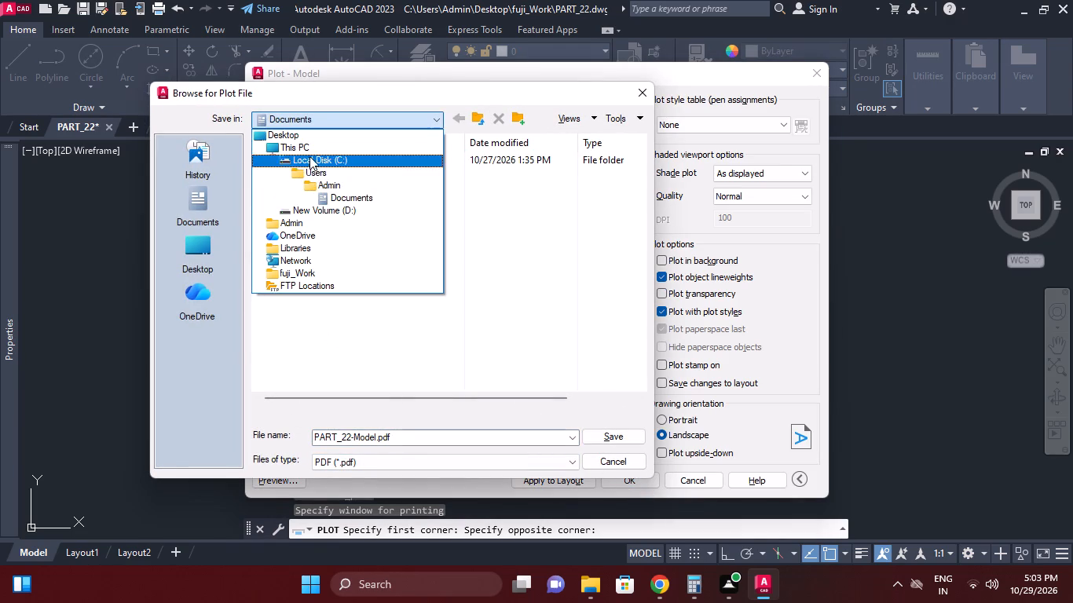
click(319, 133)
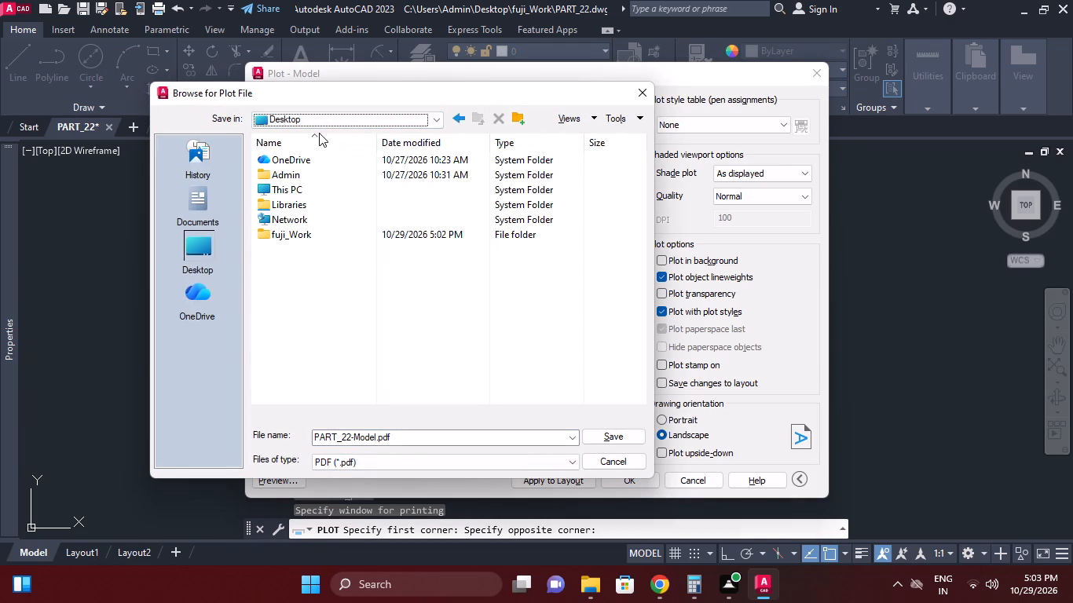
double_click(314, 235)
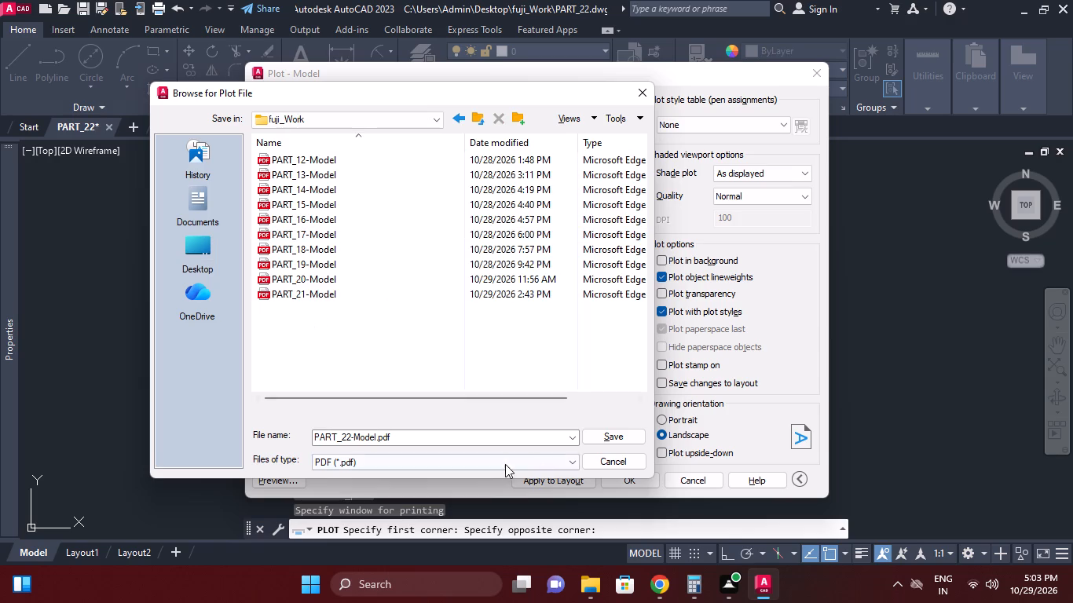
click(606, 436)
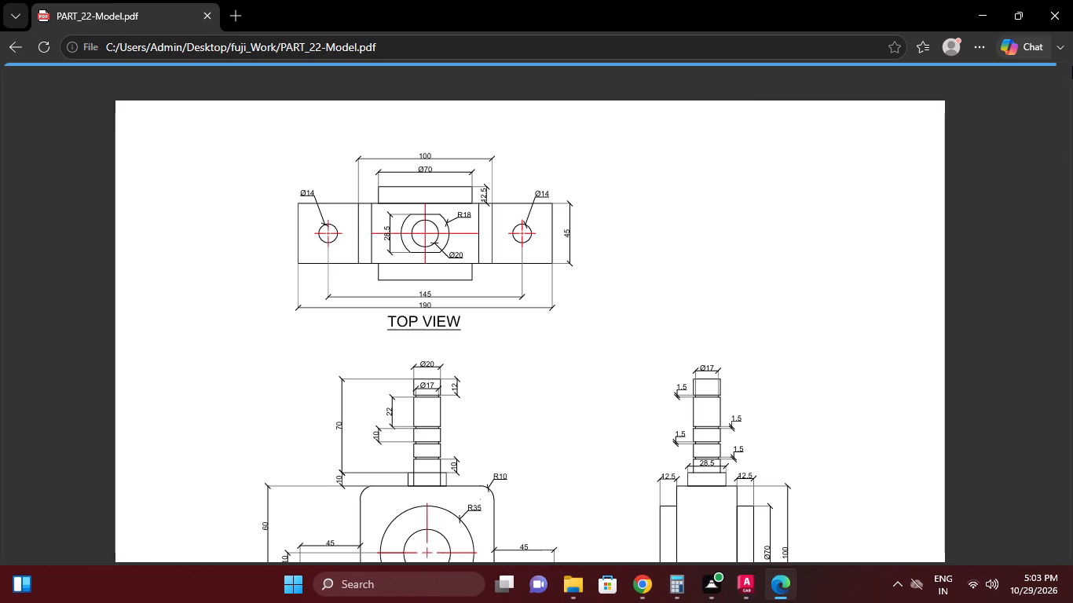
Review all three views in the plotted PDF in Microsoft Edge and close it.
scroll(585, 297, down, 3)
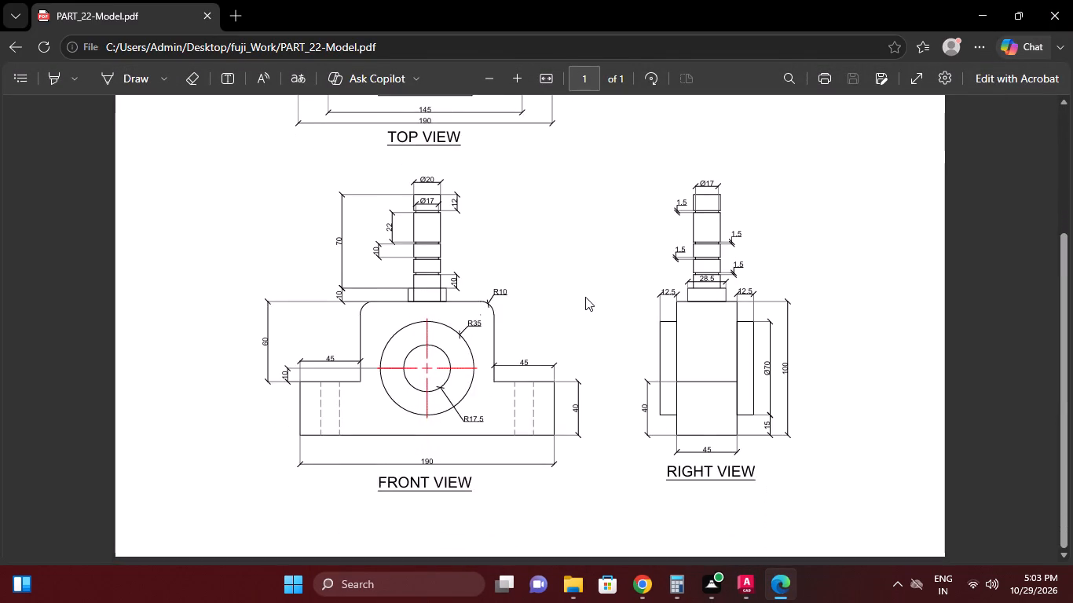
scroll(585, 297, up, 2)
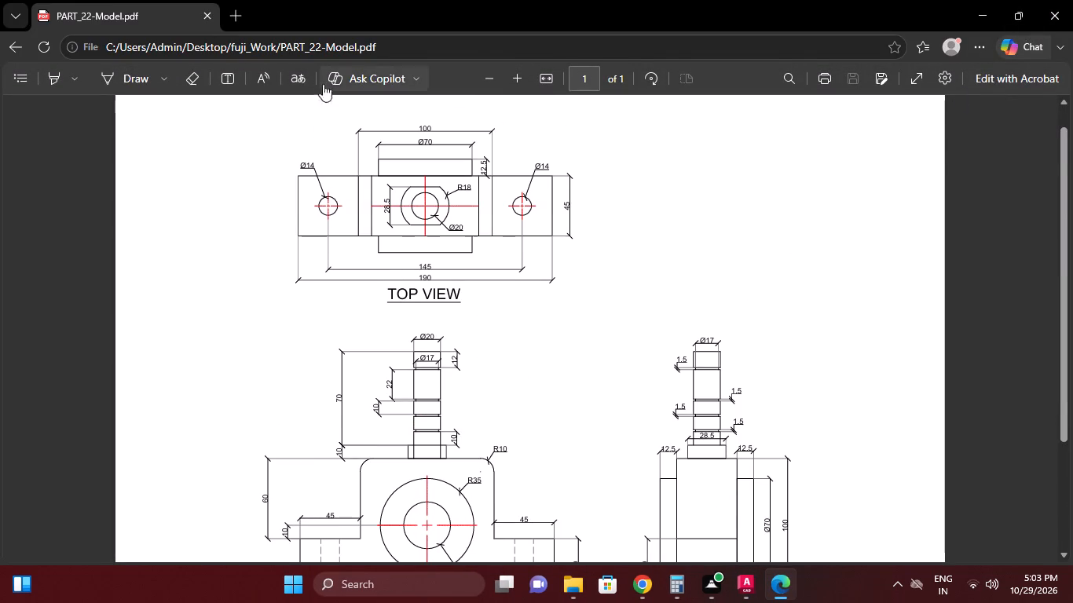
click(1050, 19)
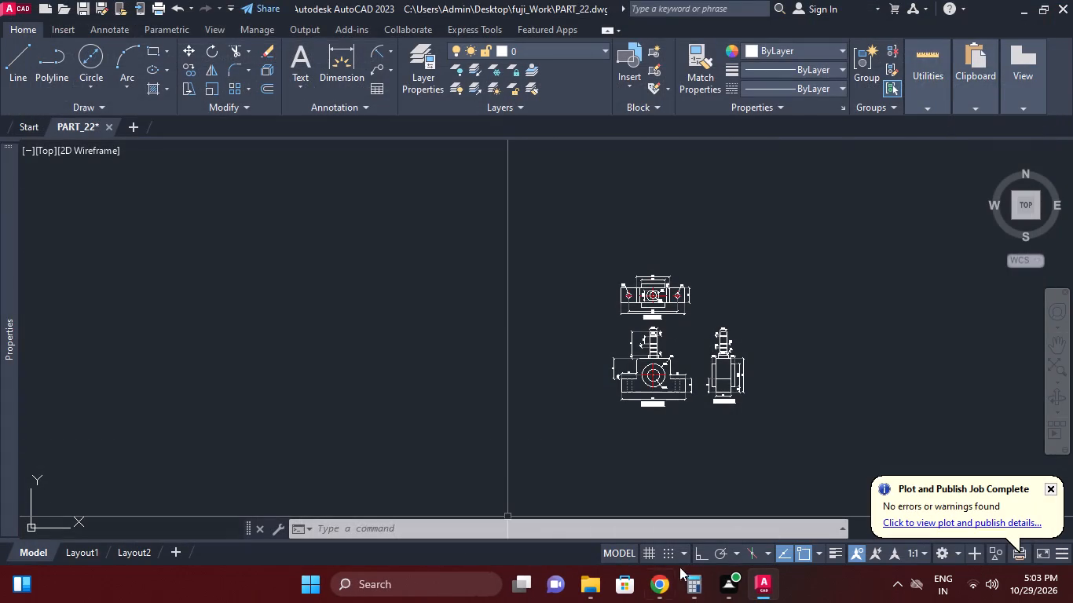